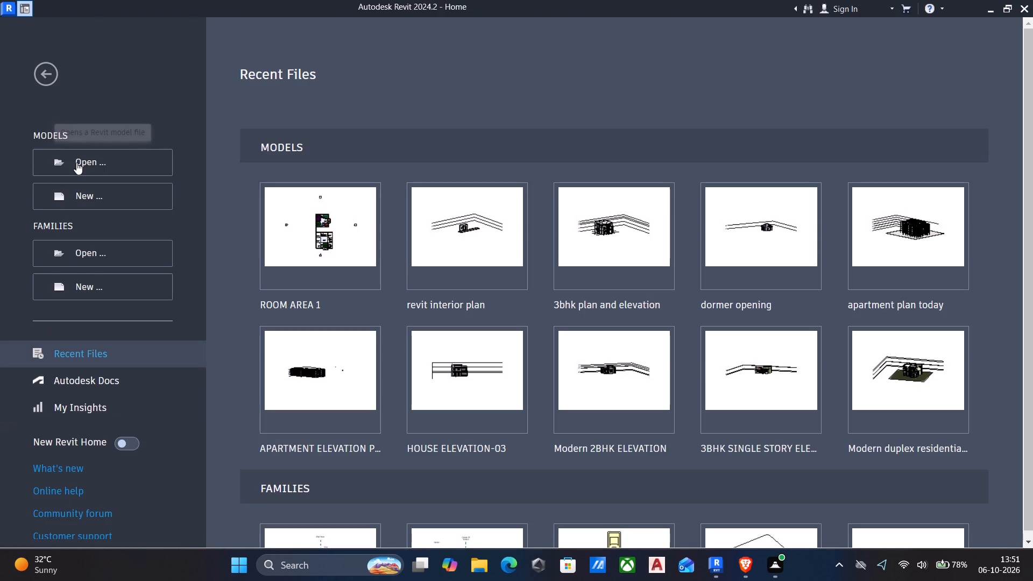
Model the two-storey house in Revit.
Create a new project from the default template.
{"action": "left_click", "coordinate": [67, 197]}
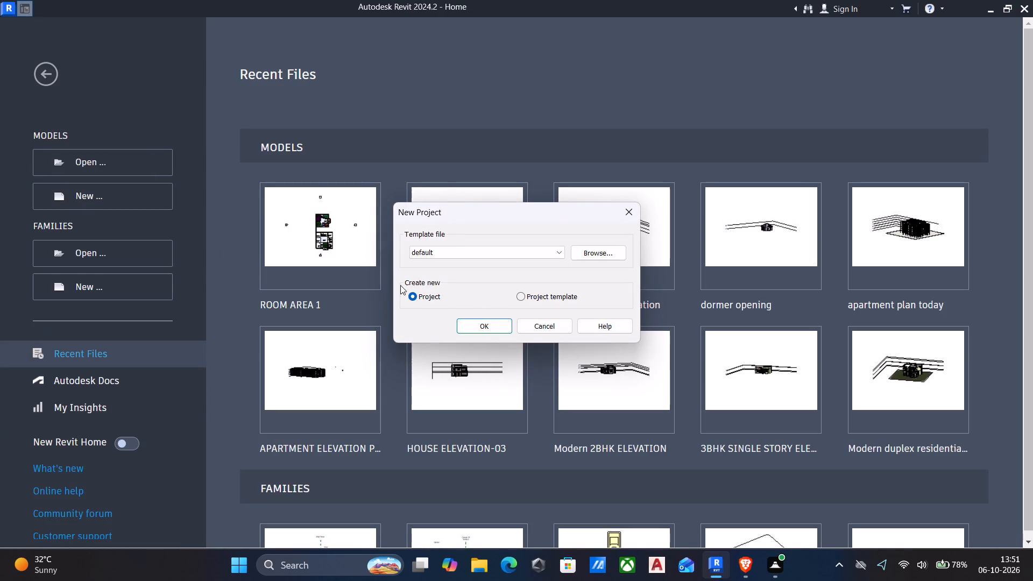
{"action": "left_click", "coordinate": [469, 324]}
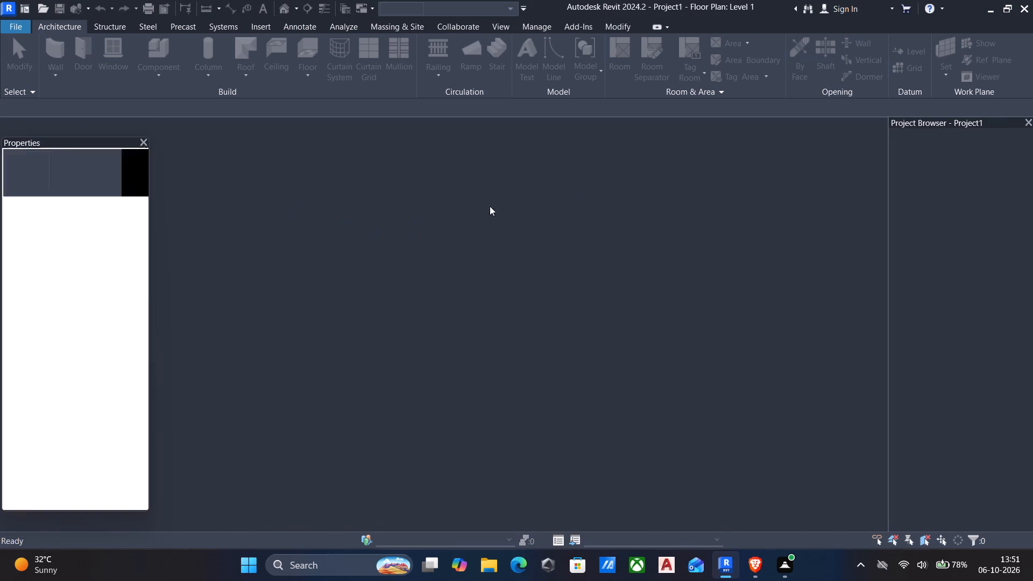
Set the project's length units to round to the nearest 1/4", keeping feet and fractional inches.
{"action": "type", "text": "UN"}
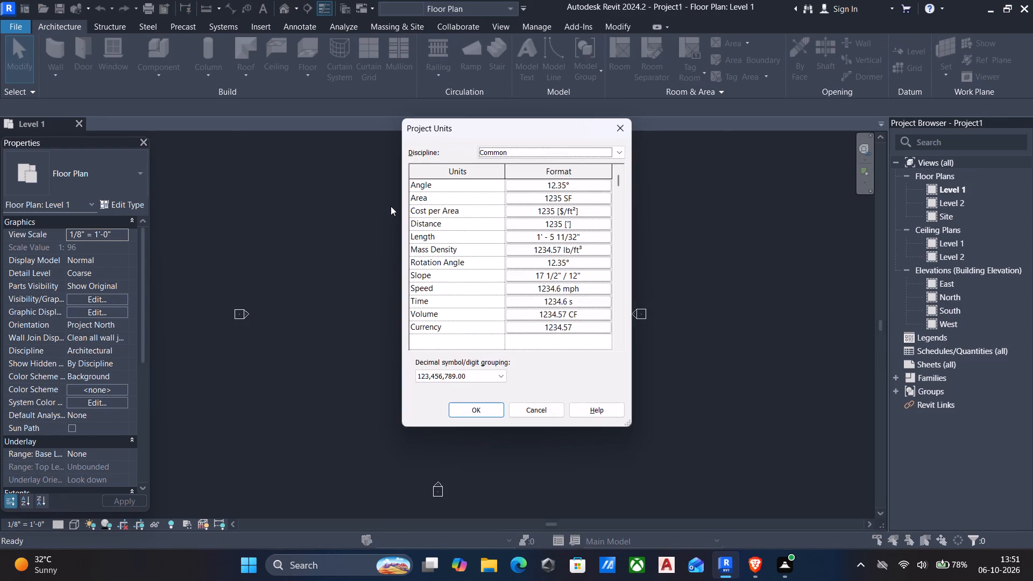
{"action": "key", "text": "Return"}
{"action": "type", "text": "UN"}
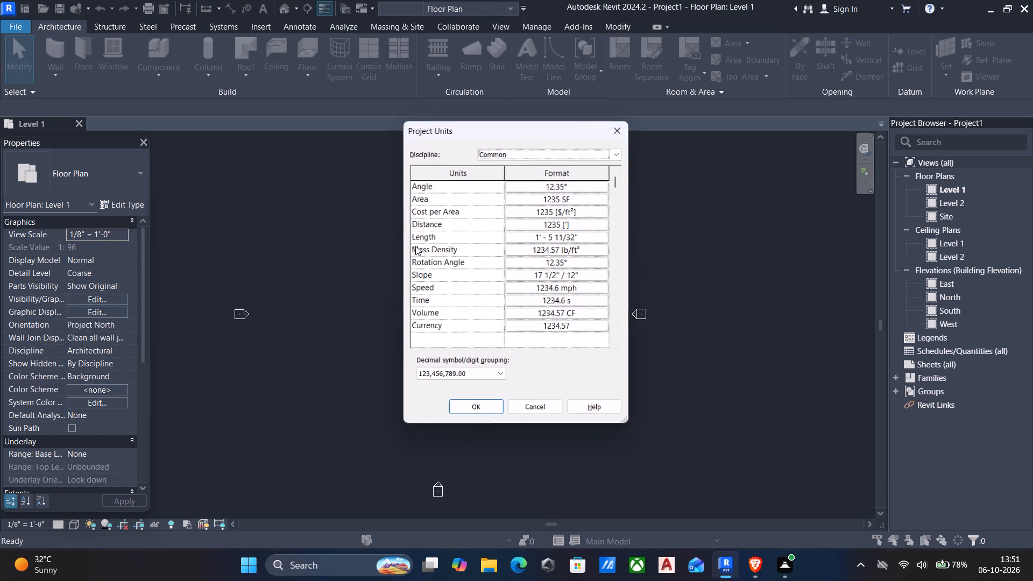
{"action": "left_click", "coordinate": [600, 240]}
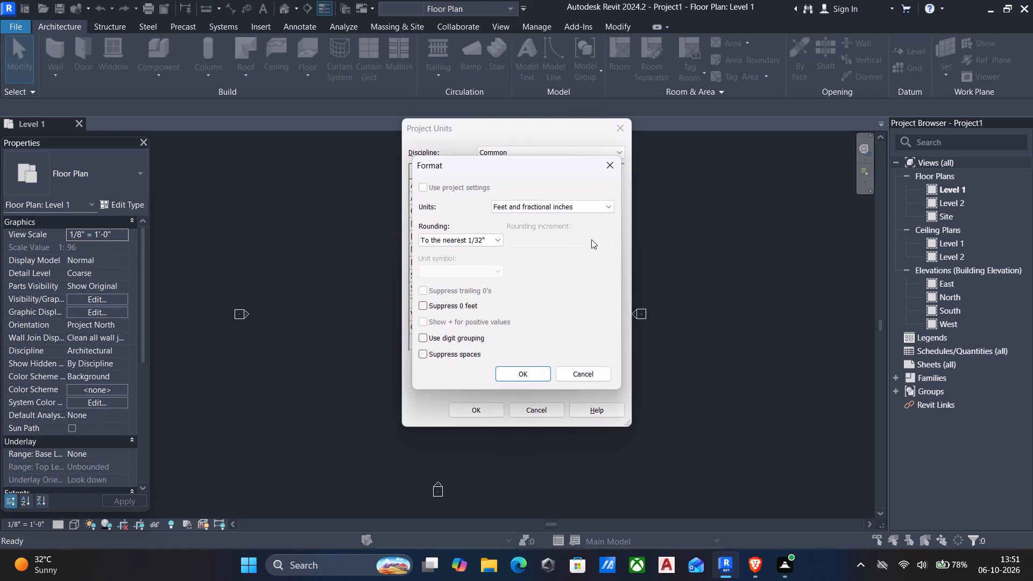
{"action": "left_click", "coordinate": [481, 245]}
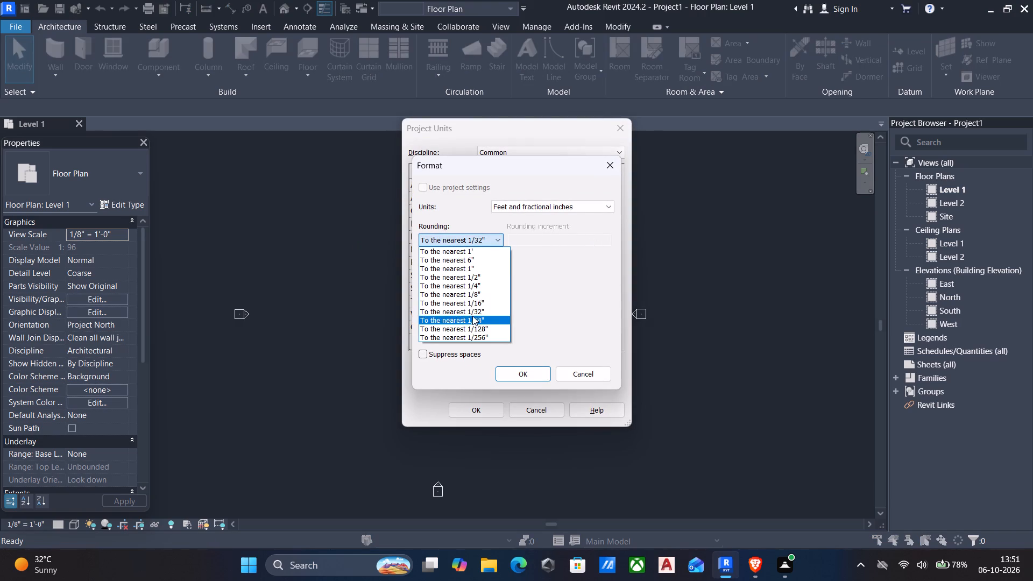
{"action": "left_click", "coordinate": [455, 288]}
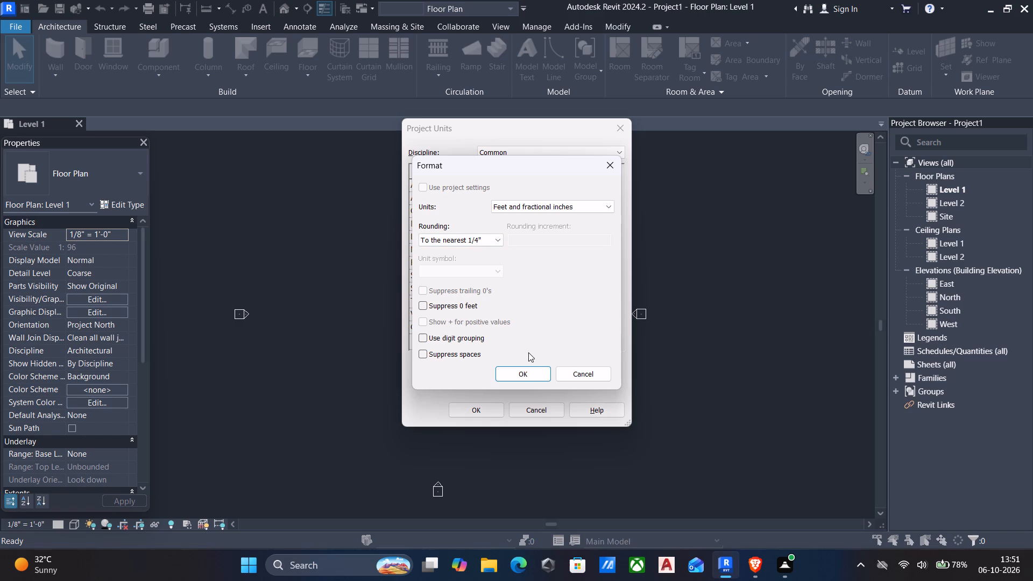
{"action": "left_click", "coordinate": [526, 367]}
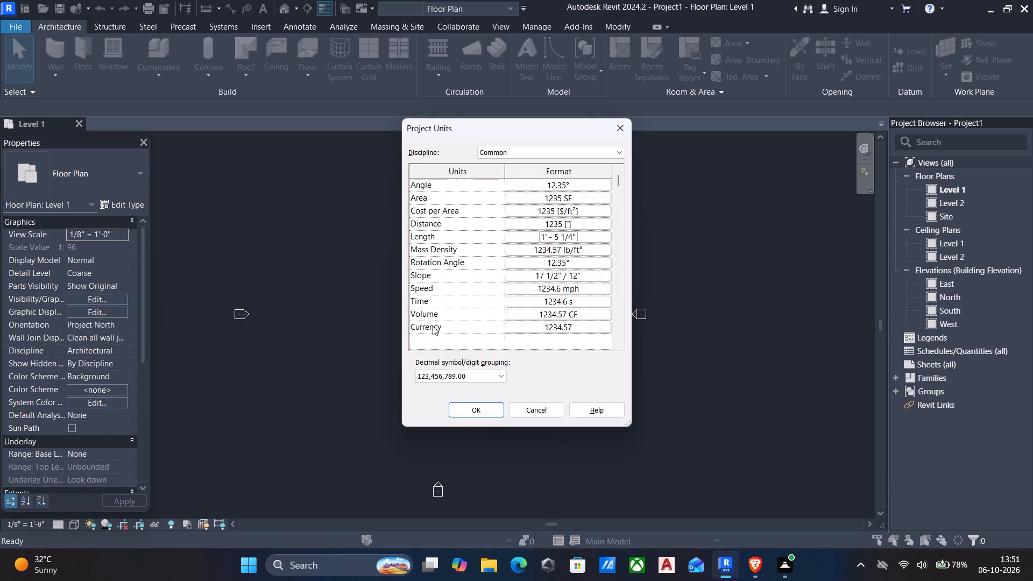
{"action": "left_click", "coordinate": [478, 404]}
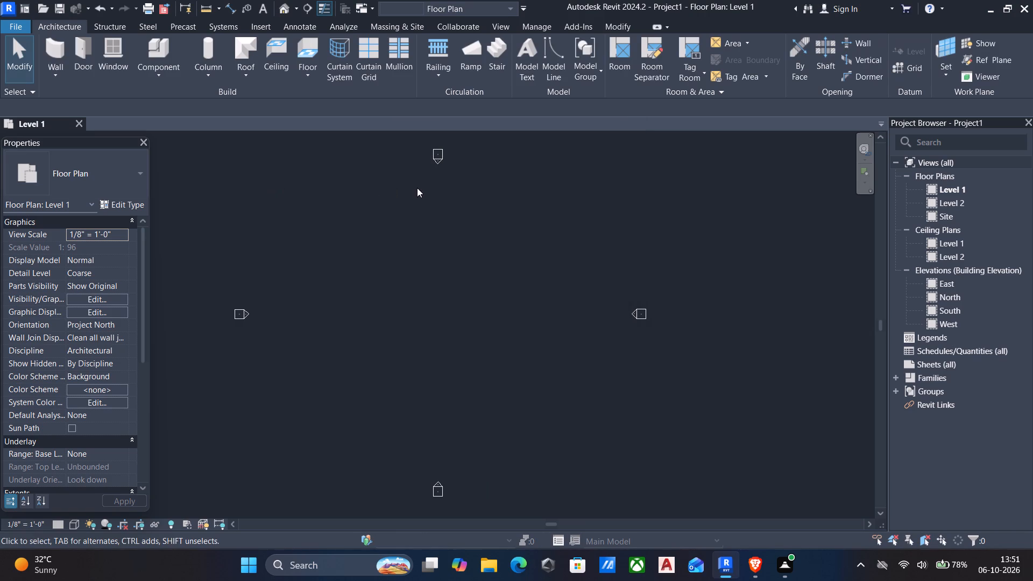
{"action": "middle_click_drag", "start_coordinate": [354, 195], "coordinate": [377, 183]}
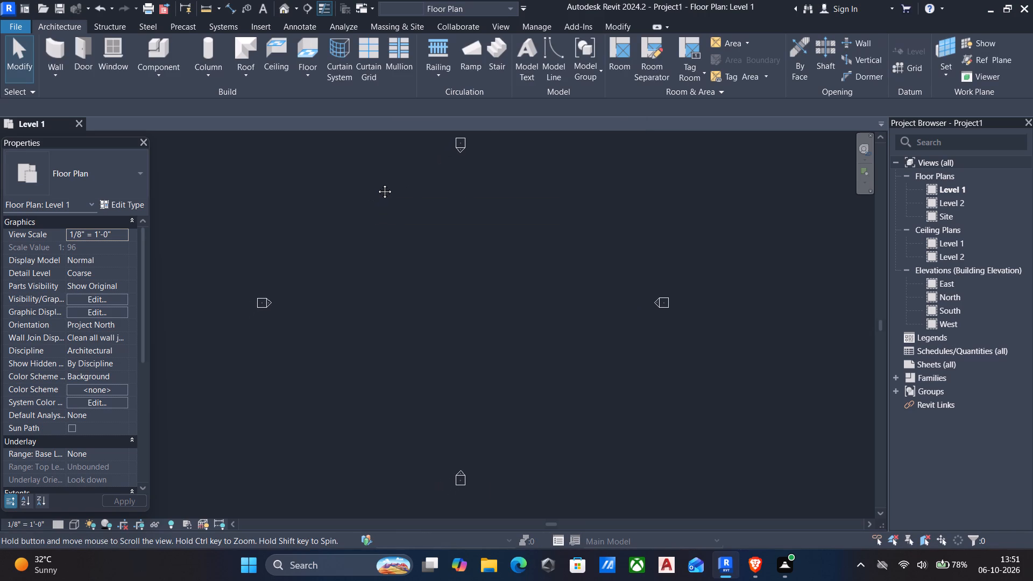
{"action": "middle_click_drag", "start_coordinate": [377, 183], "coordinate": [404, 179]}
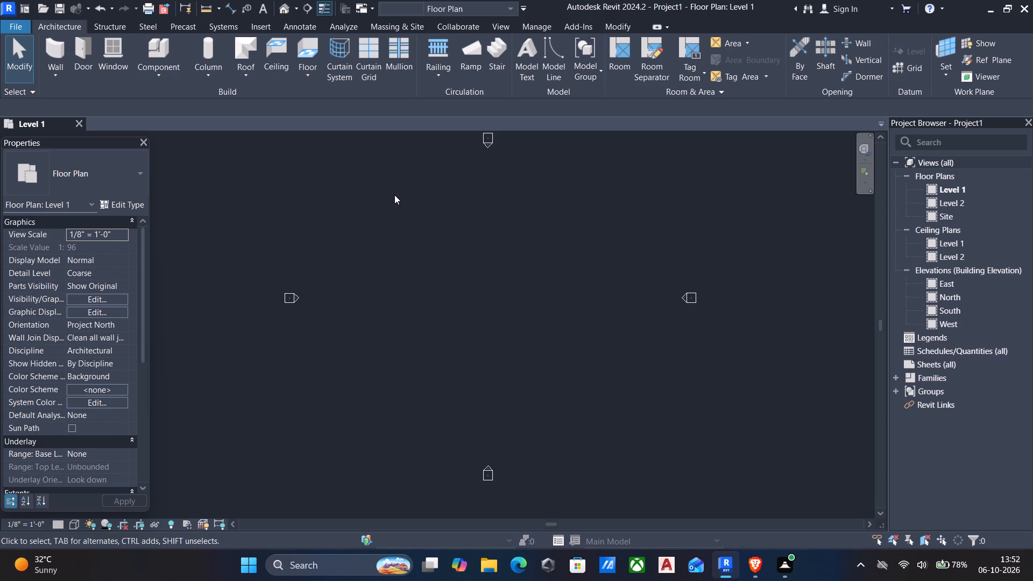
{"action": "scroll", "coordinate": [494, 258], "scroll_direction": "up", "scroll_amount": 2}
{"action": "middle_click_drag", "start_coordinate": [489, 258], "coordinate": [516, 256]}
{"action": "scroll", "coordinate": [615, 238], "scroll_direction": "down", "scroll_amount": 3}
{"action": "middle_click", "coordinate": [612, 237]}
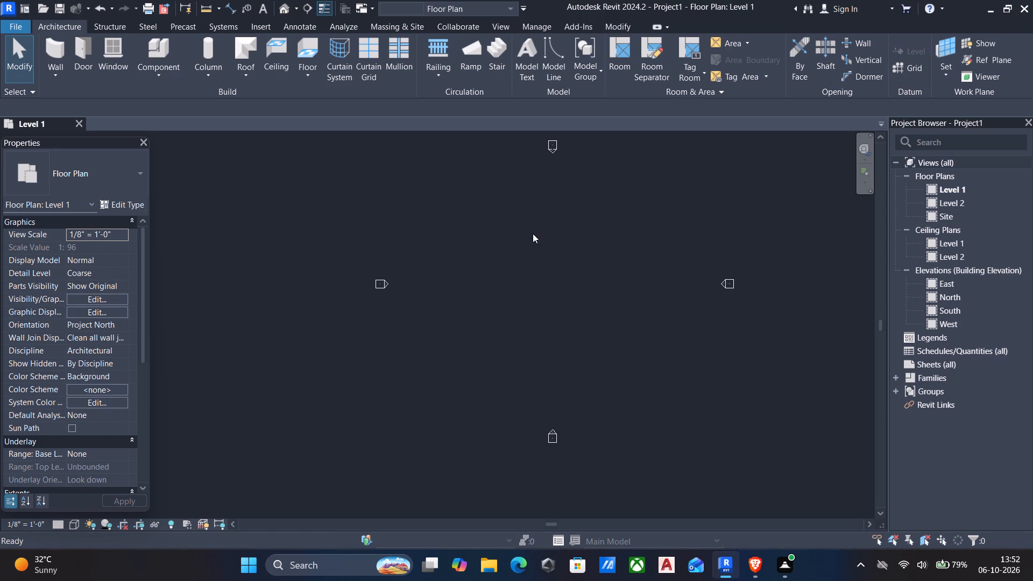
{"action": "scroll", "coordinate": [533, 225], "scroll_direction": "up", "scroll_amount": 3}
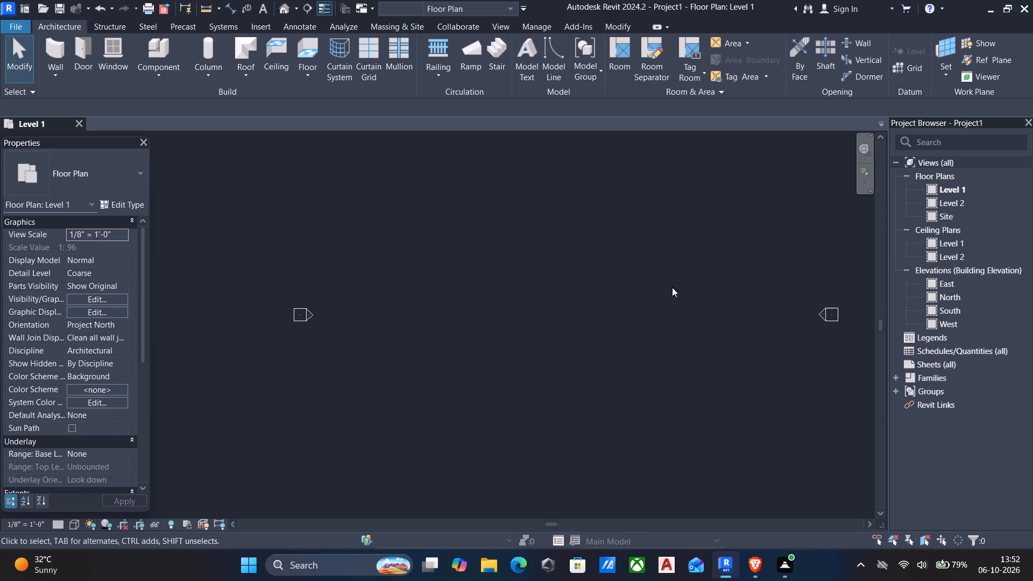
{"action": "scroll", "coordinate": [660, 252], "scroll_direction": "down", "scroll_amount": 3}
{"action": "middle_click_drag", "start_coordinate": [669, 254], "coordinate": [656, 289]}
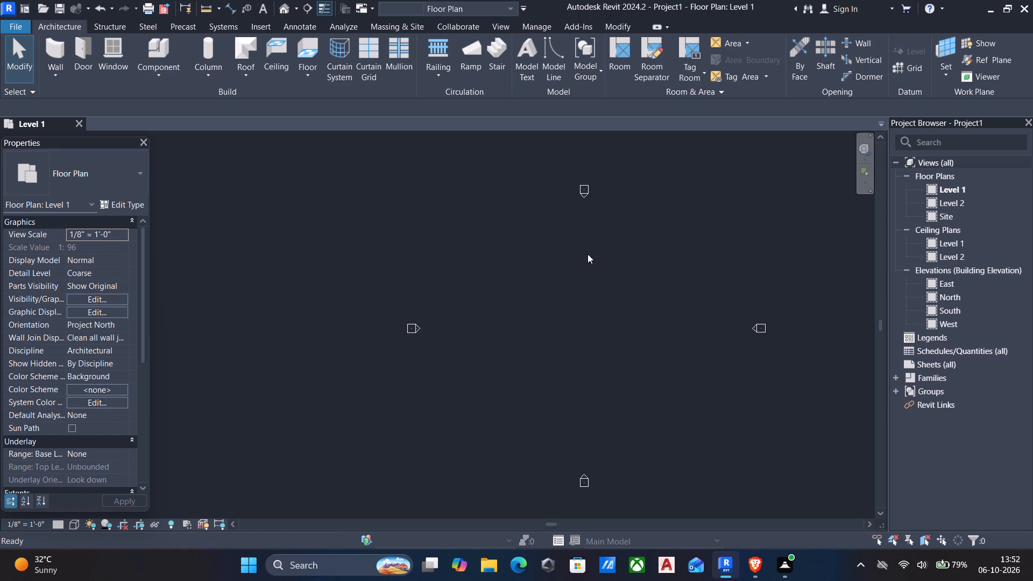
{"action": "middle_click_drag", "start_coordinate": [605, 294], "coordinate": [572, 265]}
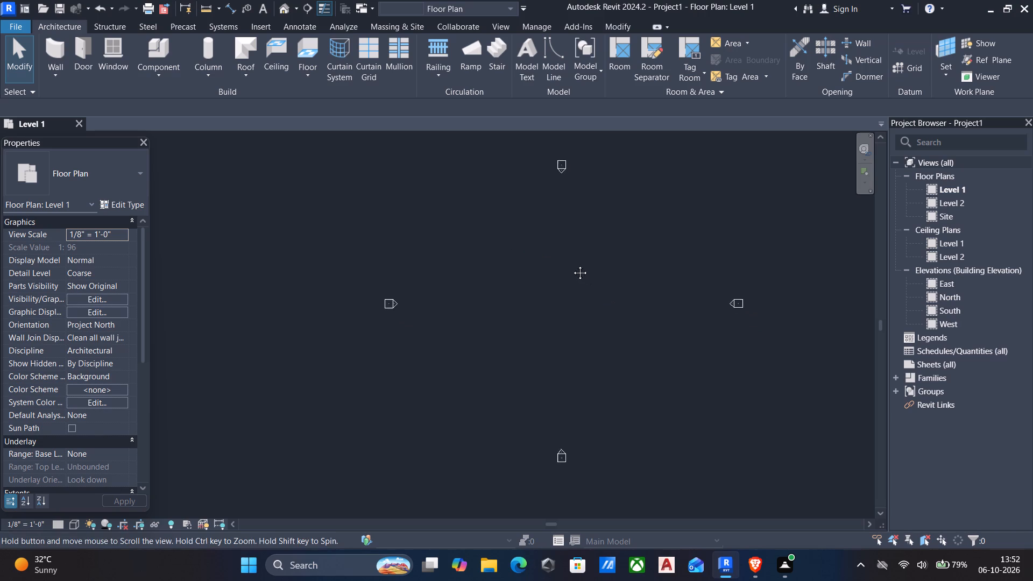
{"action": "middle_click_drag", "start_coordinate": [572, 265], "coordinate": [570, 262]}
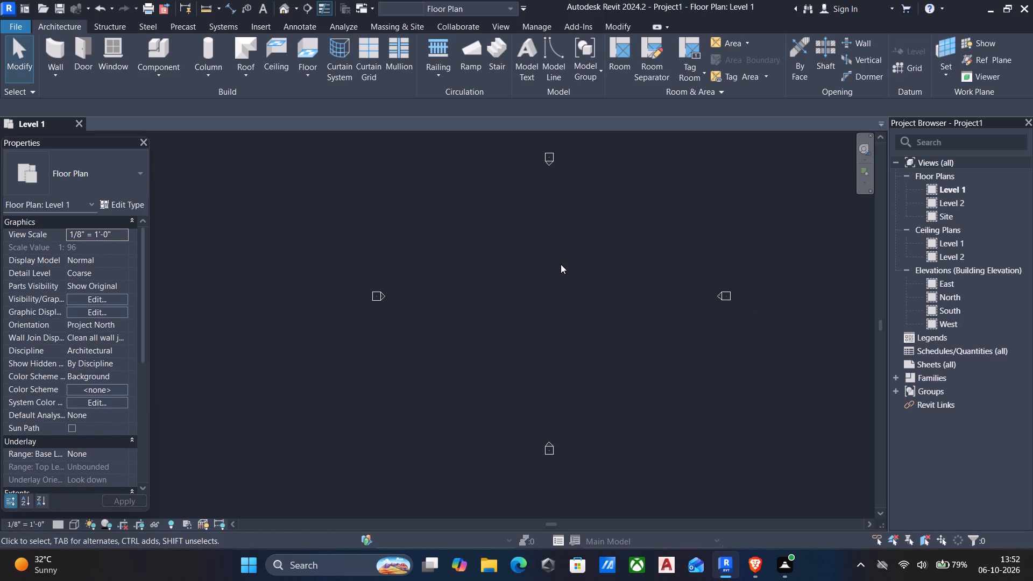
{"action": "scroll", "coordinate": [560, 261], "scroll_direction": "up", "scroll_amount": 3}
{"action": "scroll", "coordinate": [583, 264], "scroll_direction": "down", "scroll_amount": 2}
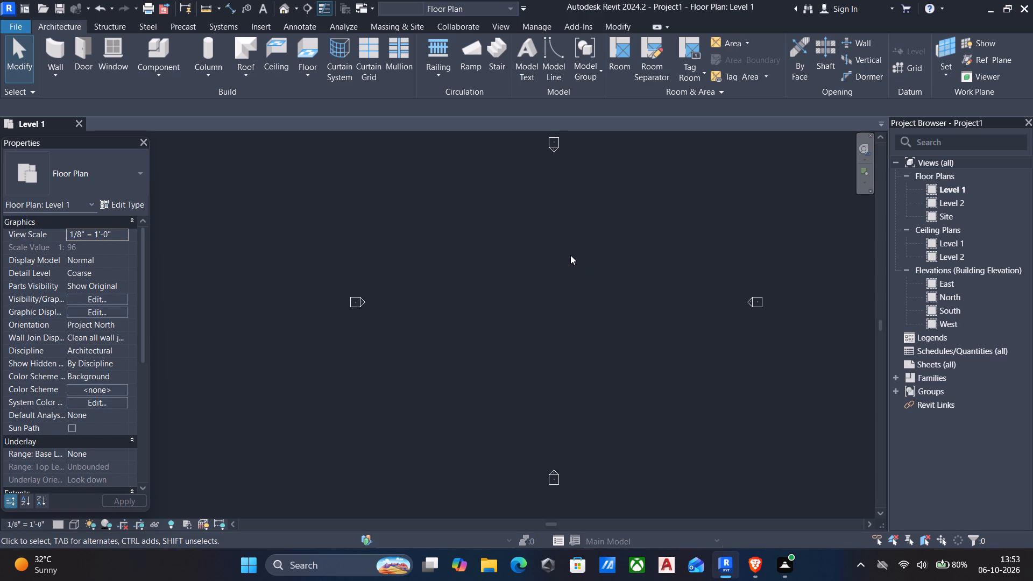
Start the Wall command with the height up to Level 2 and the location line at Finish Face: Exterior.
{"action": "type", "text": "WA"}
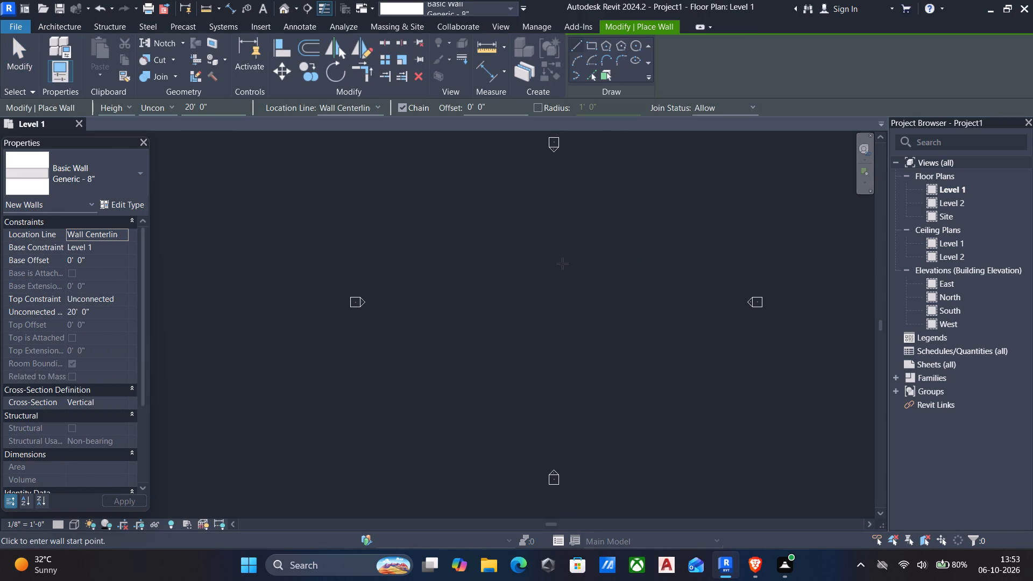
{"action": "left_click", "coordinate": [171, 107]}
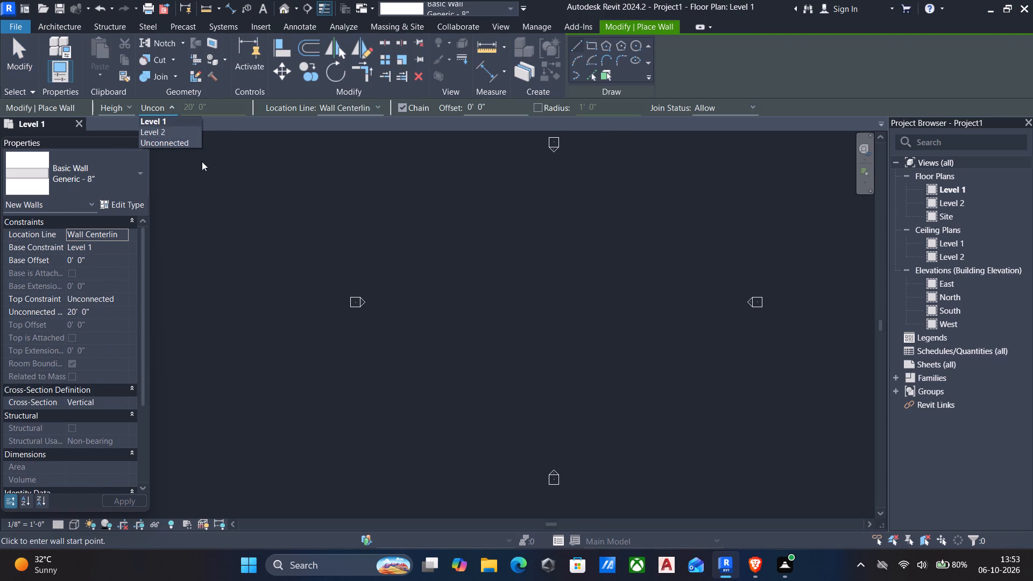
{"action": "left_click", "coordinate": [189, 132]}
{"action": "left_click", "coordinate": [363, 112]}
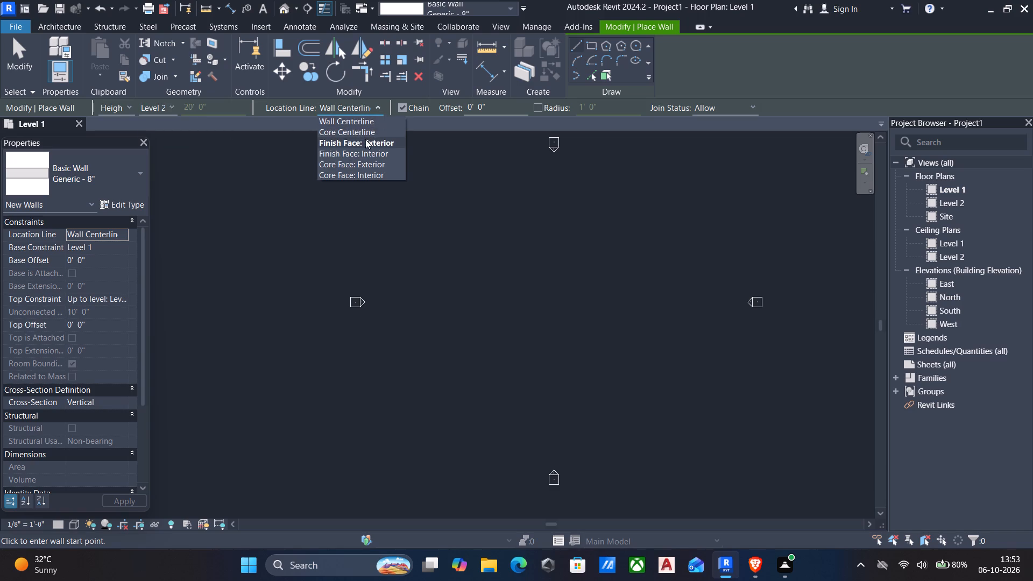
{"action": "left_click", "coordinate": [365, 139]}
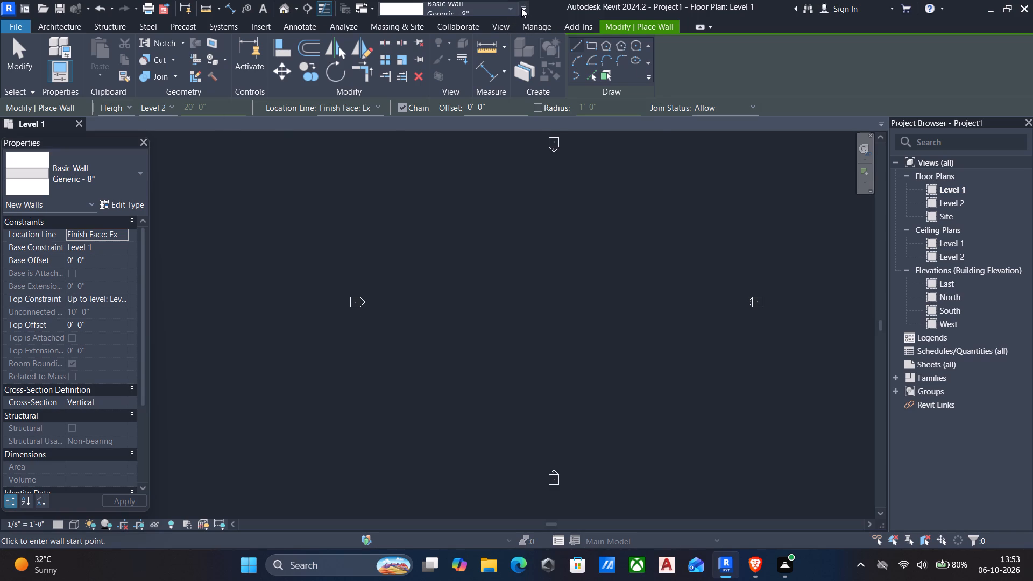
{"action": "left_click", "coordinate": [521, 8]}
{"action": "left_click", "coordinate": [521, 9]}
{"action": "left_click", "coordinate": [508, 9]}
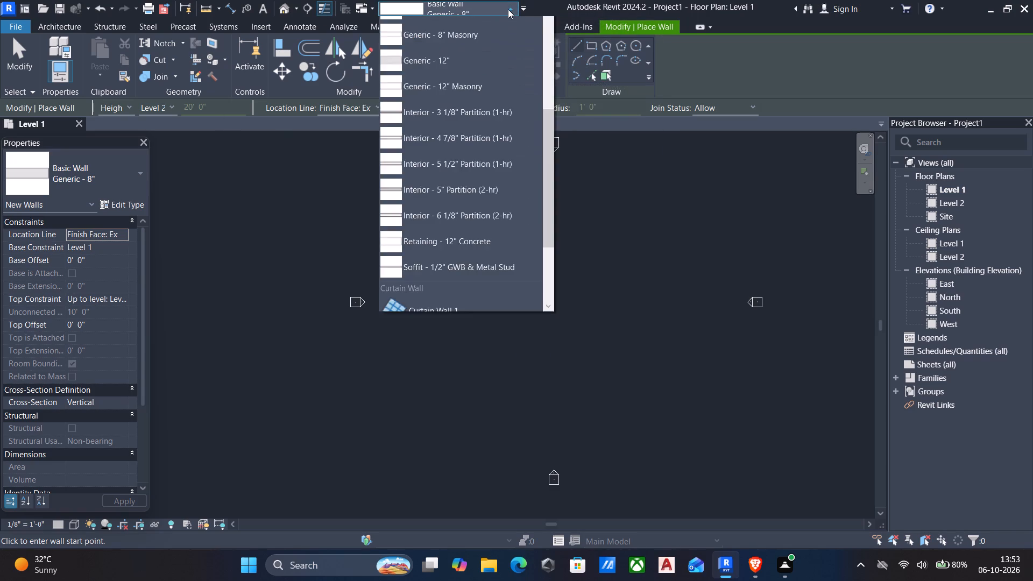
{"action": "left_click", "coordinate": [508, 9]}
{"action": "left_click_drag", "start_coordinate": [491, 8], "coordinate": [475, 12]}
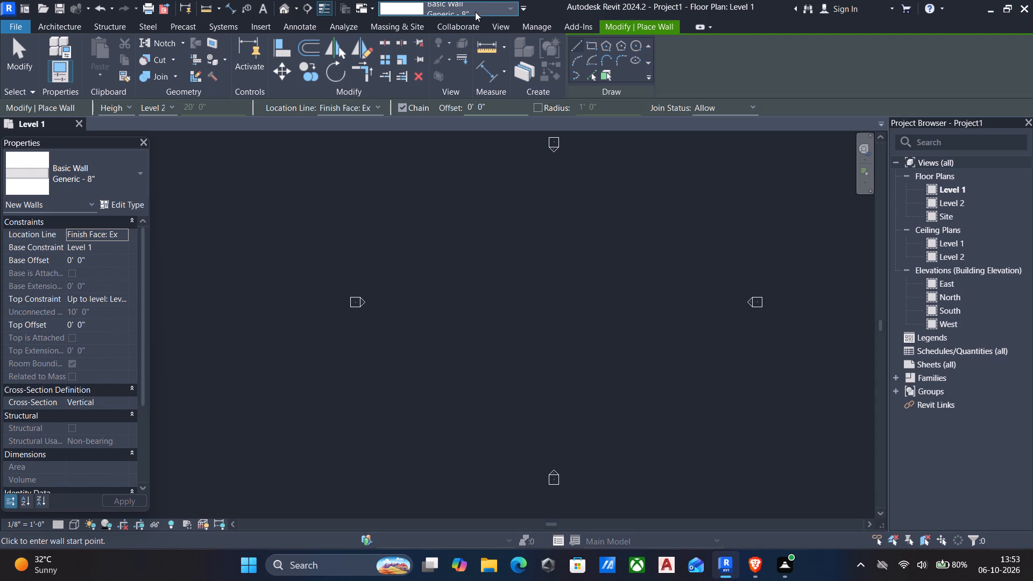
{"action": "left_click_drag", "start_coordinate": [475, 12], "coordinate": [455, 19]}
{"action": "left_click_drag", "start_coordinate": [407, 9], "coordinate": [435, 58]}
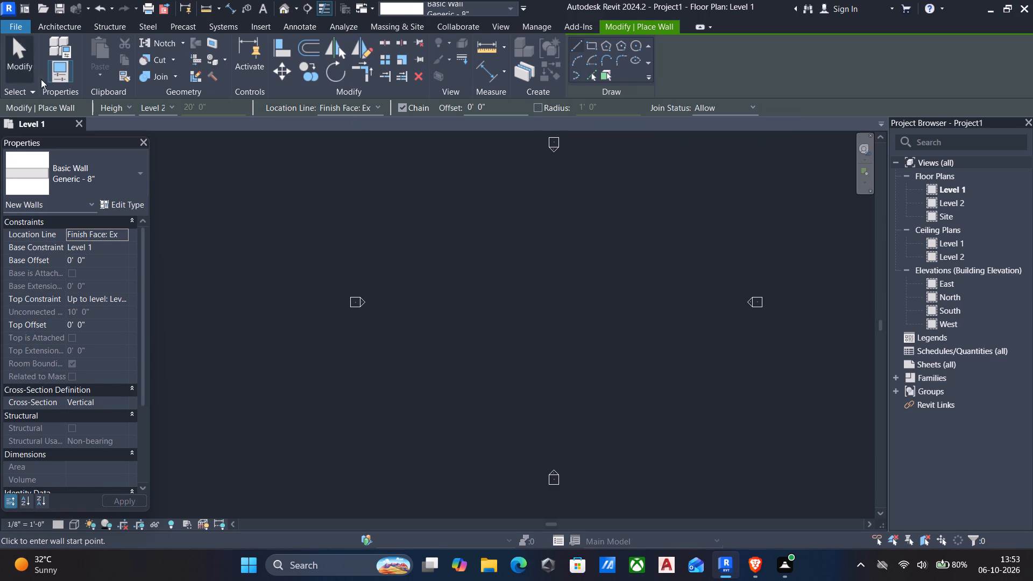
Duplicate the Generic - 8" basic wall type under the name 9".
{"action": "left_click", "coordinate": [124, 206]}
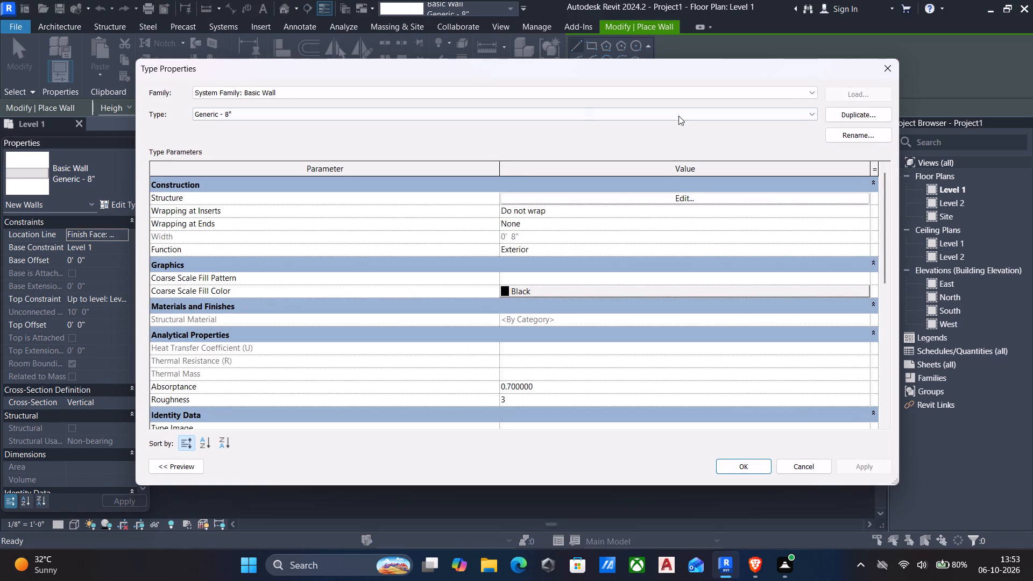
{"action": "left_click", "coordinate": [840, 111]}
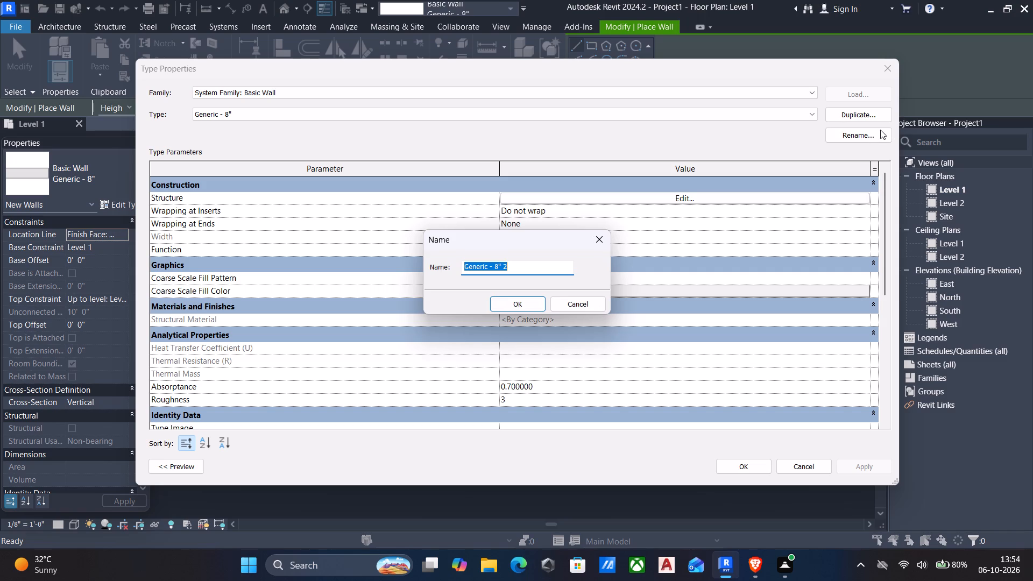
{"action": "key", "text": "BackSpace"}
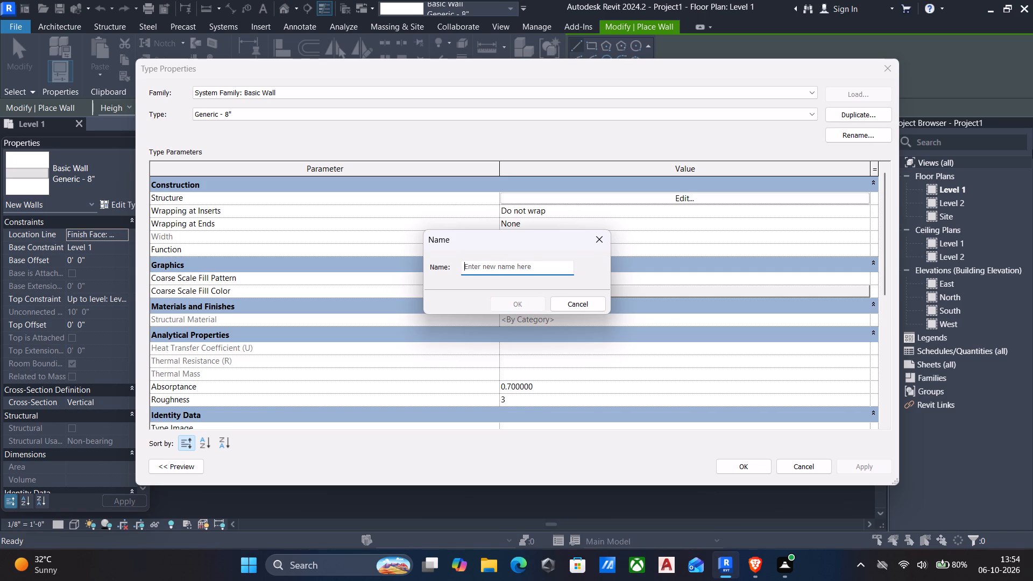
{"action": "key", "text": "9"}
{"action": "key", "text": "shift+quotedbl"}
{"action": "key", "text": "space"}
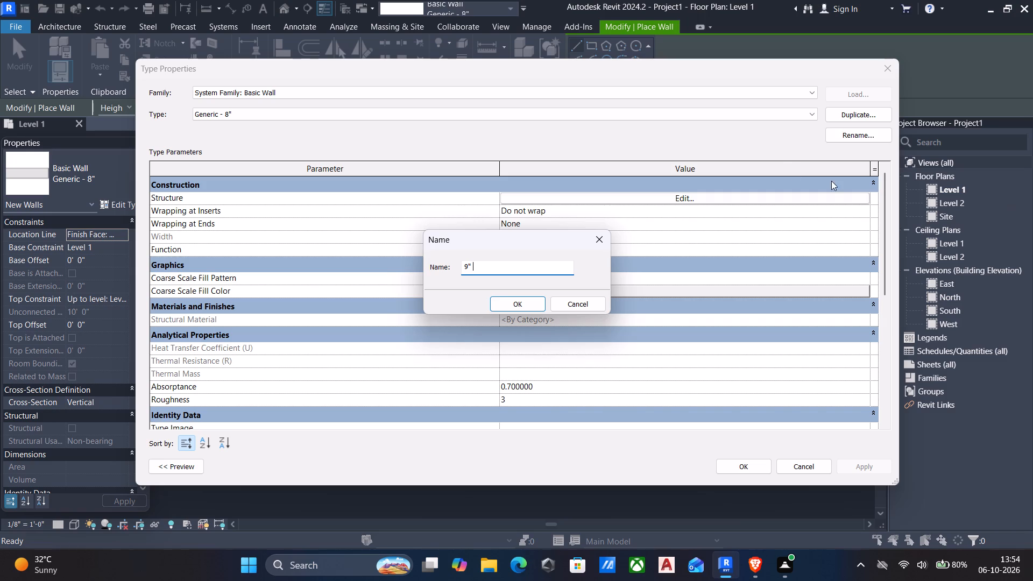
{"action": "left_click", "coordinate": [532, 304]}
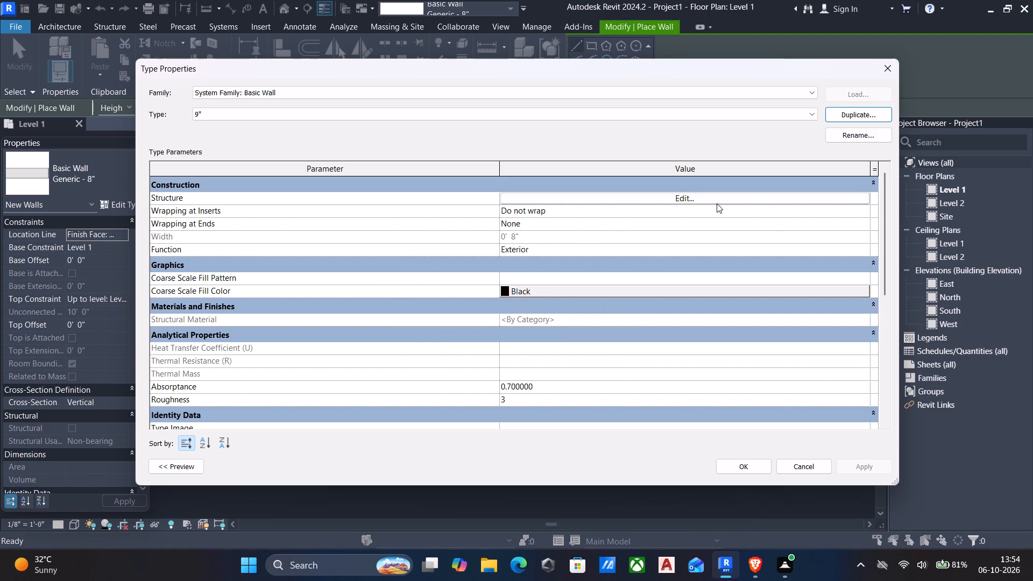
Set the structure layer thickness of the 9" wall type to 9" and apply the change.
{"action": "left_click", "coordinate": [699, 194]}
{"action": "left_click", "coordinate": [514, 195]}
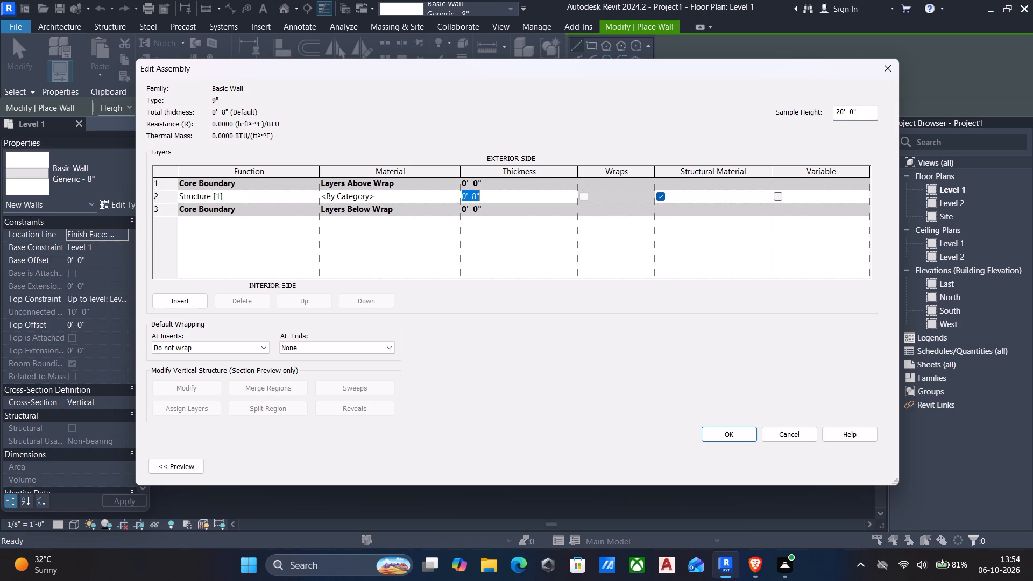
{"action": "key", "text": "9"}
{"action": "key", "text": "shift+quotedbl"}
{"action": "left_click", "coordinate": [739, 429]}
{"action": "left_click", "coordinate": [849, 465]}
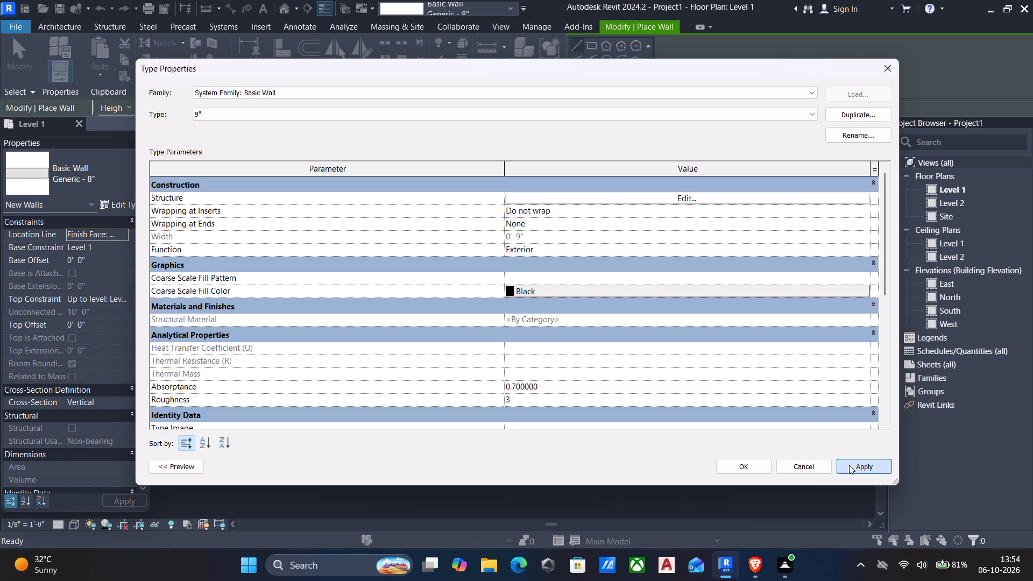
Duplicate the 9" basic wall type under the name 4.5".
{"action": "left_click", "coordinate": [851, 110]}
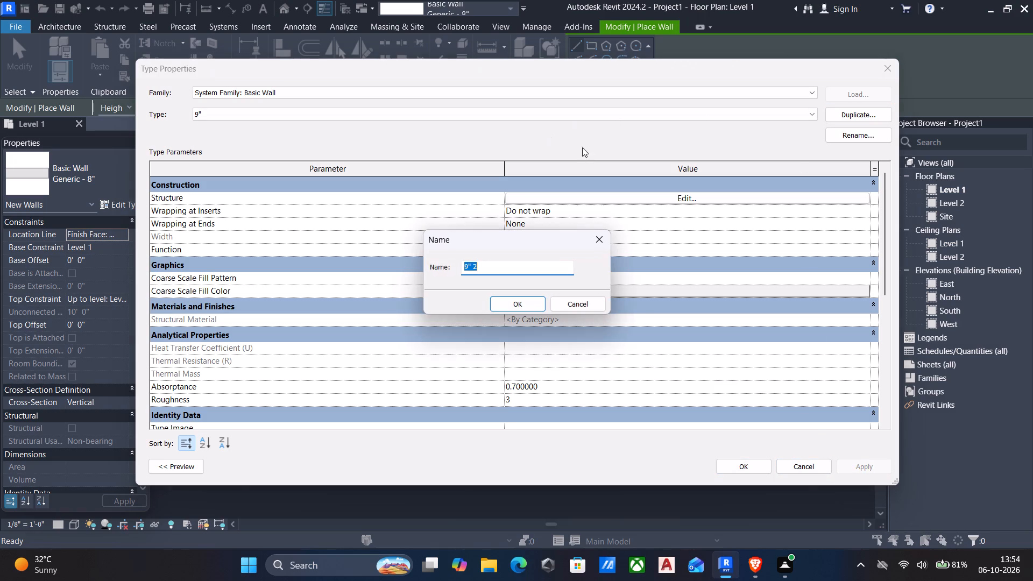
{"action": "key", "text": "BackSpace"}
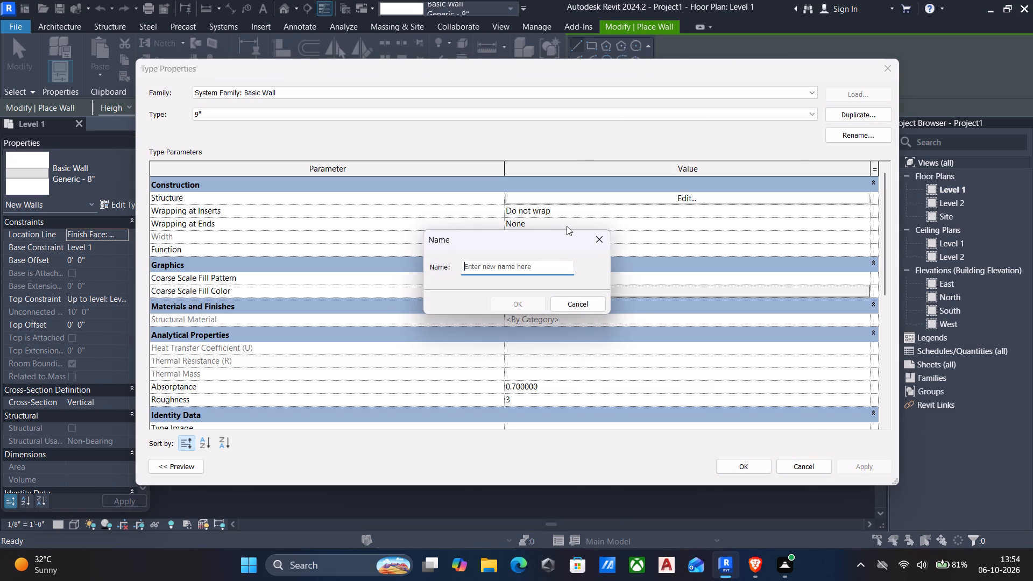
{"action": "type", "text": "4.5"}
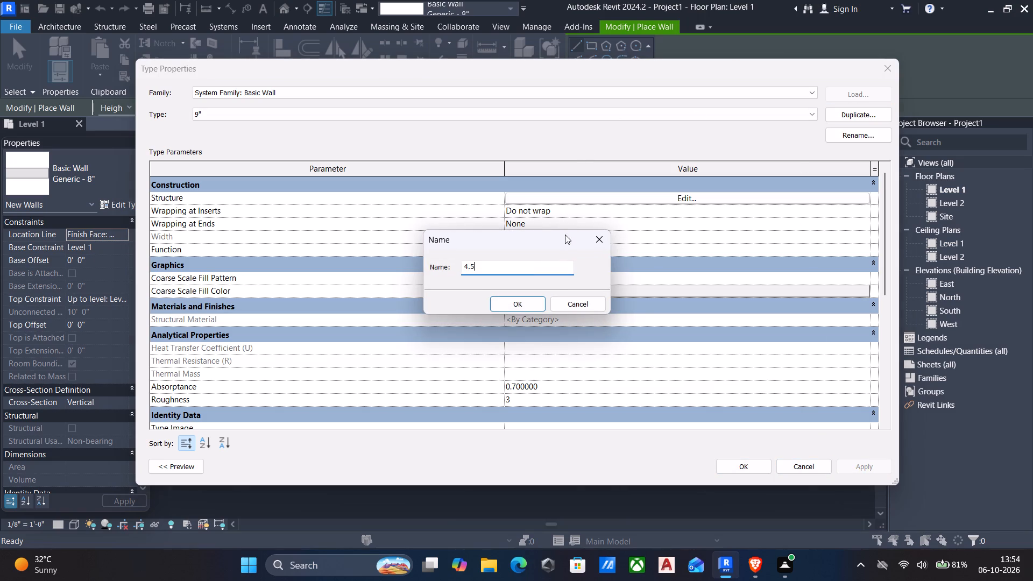
{"action": "key", "text": "shift+quotedbl"}
{"action": "left_click_drag", "start_coordinate": [516, 309], "coordinate": [526, 306]}
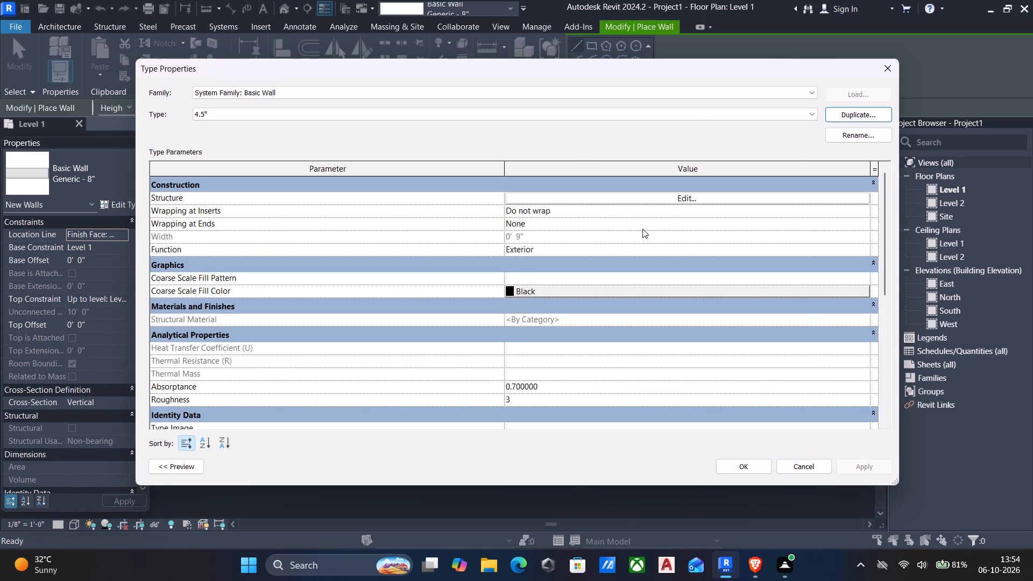
Set the structure layer thickness of the 4.5" wall type to 4.5", apply it and close the type properties.
{"action": "left_click", "coordinate": [662, 197]}
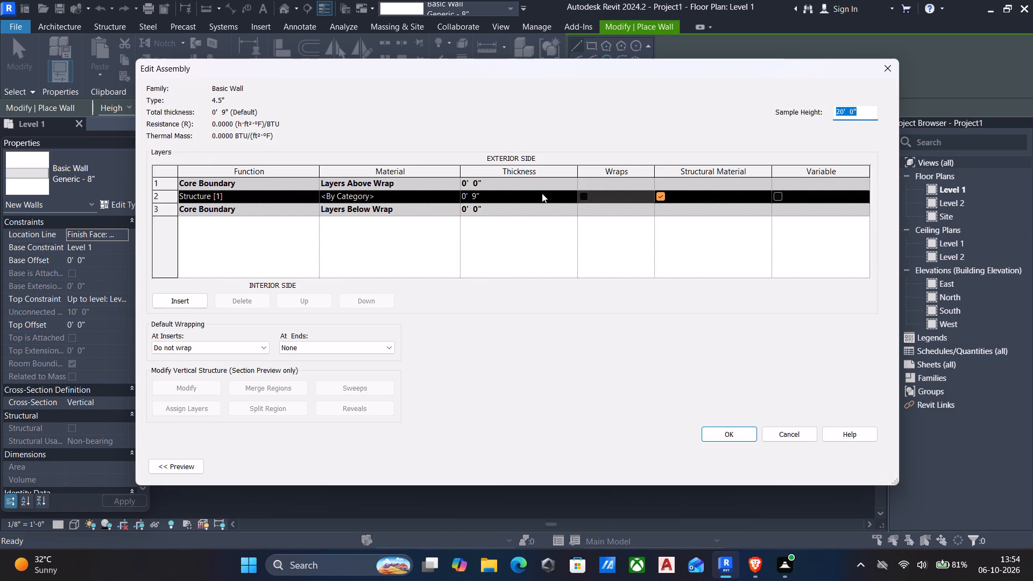
{"action": "left_click", "coordinate": [542, 193]}
{"action": "type", "text": "4.5"}
{"action": "key", "text": "shift+quotedbl"}
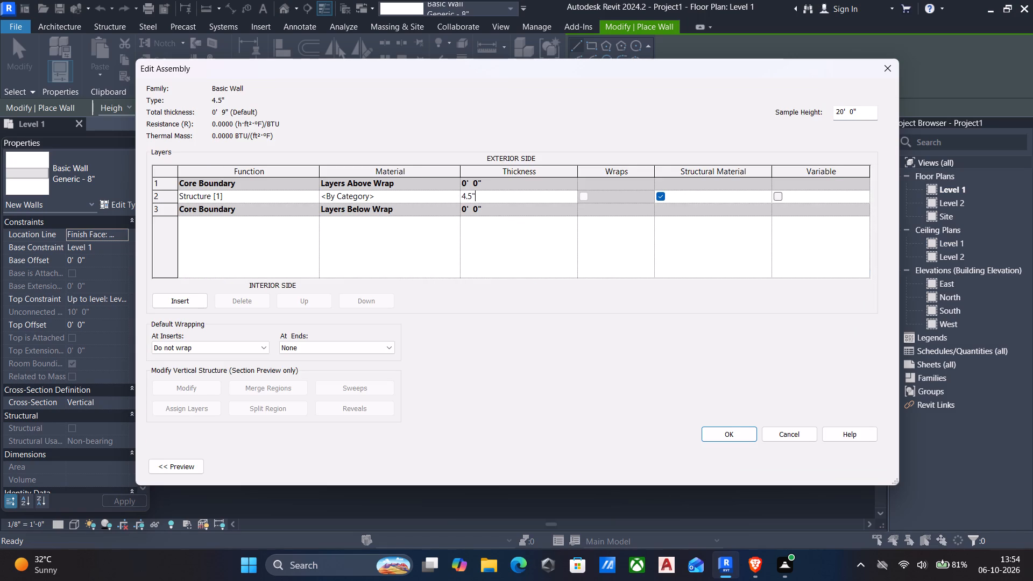
{"action": "key", "text": "Return"}
{"action": "left_click", "coordinate": [722, 433]}
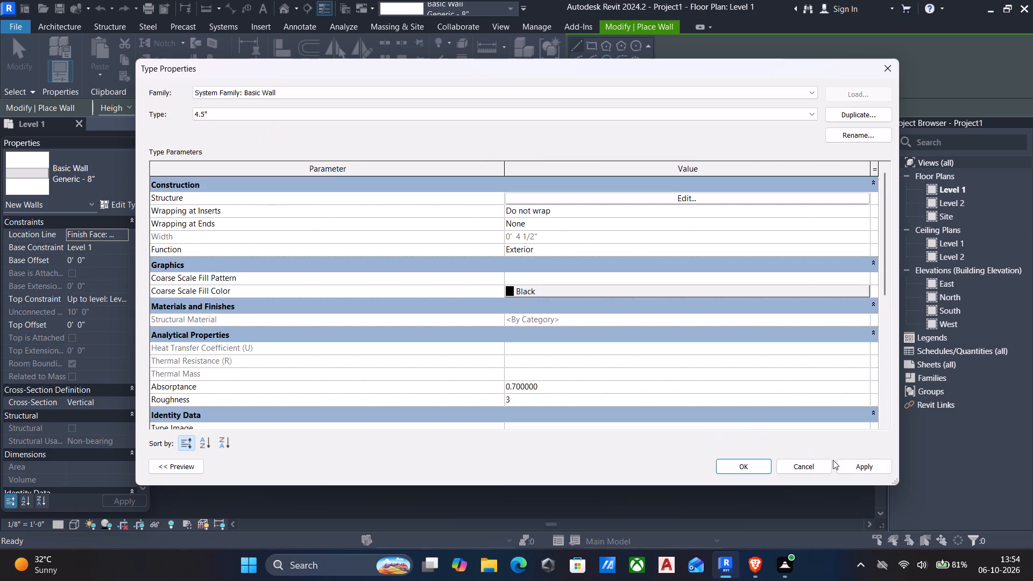
{"action": "left_click", "coordinate": [859, 466]}
{"action": "left_click", "coordinate": [736, 460]}
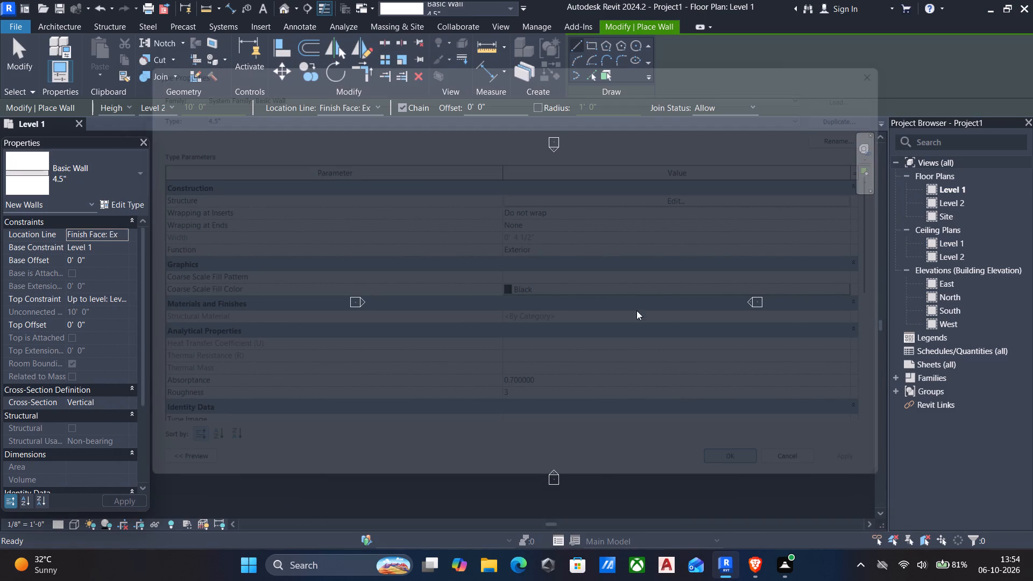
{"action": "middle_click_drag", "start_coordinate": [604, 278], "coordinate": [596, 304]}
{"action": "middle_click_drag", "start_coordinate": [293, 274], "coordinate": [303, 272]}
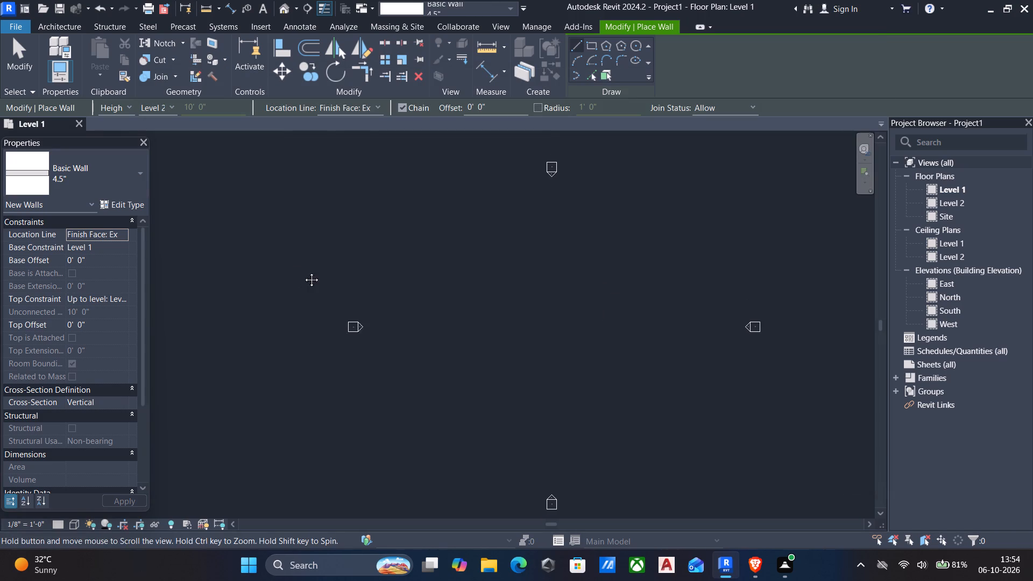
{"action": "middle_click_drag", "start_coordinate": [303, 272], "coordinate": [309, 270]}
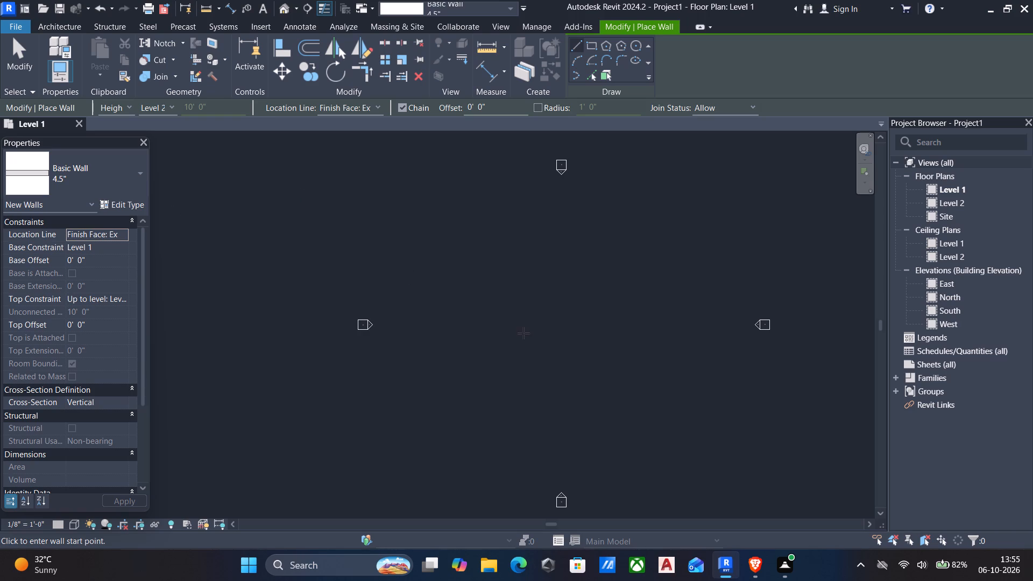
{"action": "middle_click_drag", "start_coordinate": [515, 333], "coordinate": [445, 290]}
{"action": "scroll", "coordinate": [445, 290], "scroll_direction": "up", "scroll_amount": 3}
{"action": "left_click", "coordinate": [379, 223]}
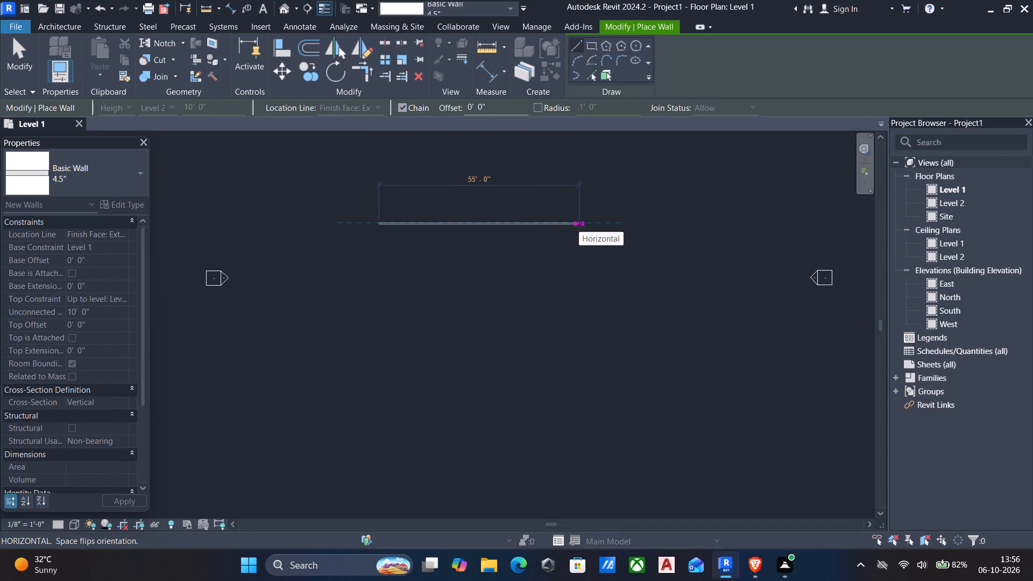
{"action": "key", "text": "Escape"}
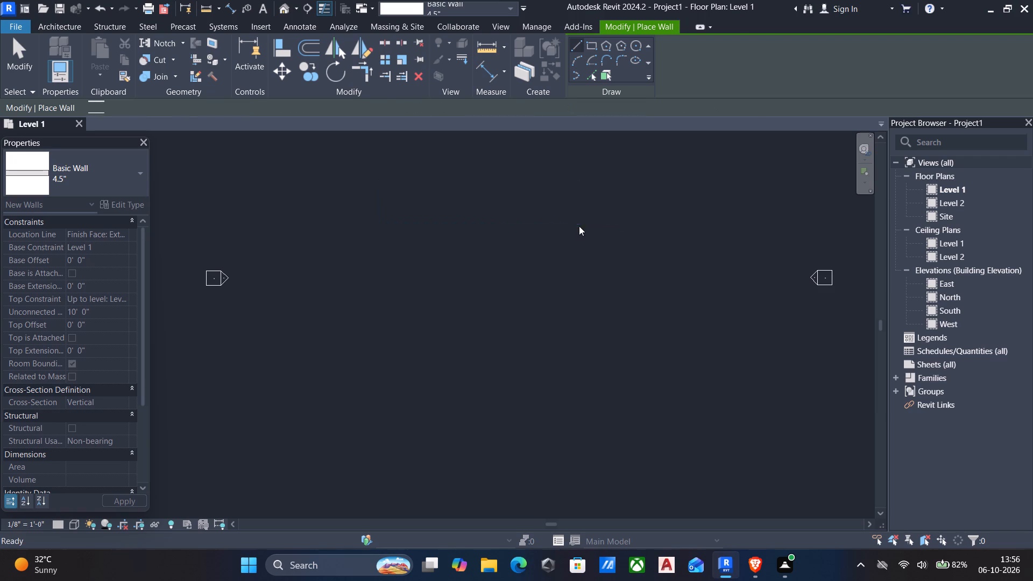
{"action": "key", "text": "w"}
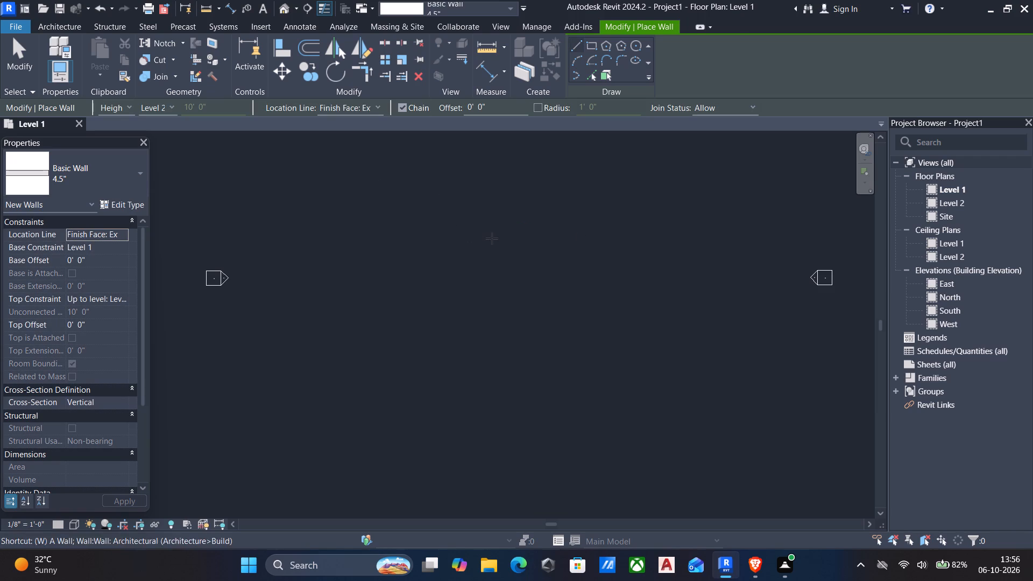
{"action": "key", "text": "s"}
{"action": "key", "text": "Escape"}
Draw a horizontal 4.5" wall about 47'-6" long between the elevation markers on Level 1.
{"action": "type", "text": "WA"}
{"action": "left_click_drag", "start_coordinate": [348, 236], "coordinate": [356, 236]}
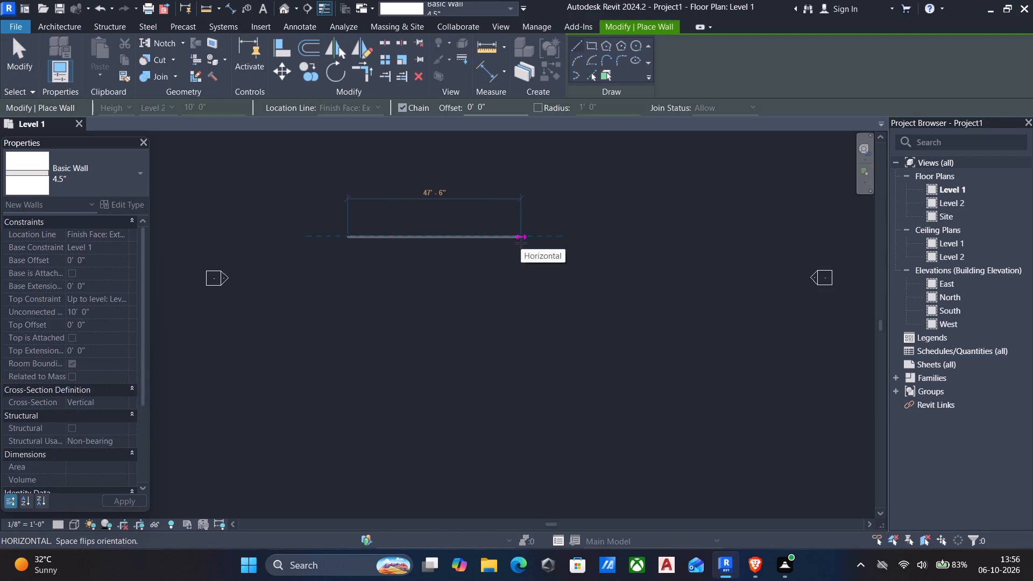
{"action": "left_click", "coordinate": [519, 243]}
{"action": "key", "text": "Escape"}
Draw a vertical 4.5" wall about 18'-8" long downward from the left end of the horizontal wall, forming a corner.
{"action": "middle_click_drag", "start_coordinate": [362, 256], "coordinate": [388, 225]}
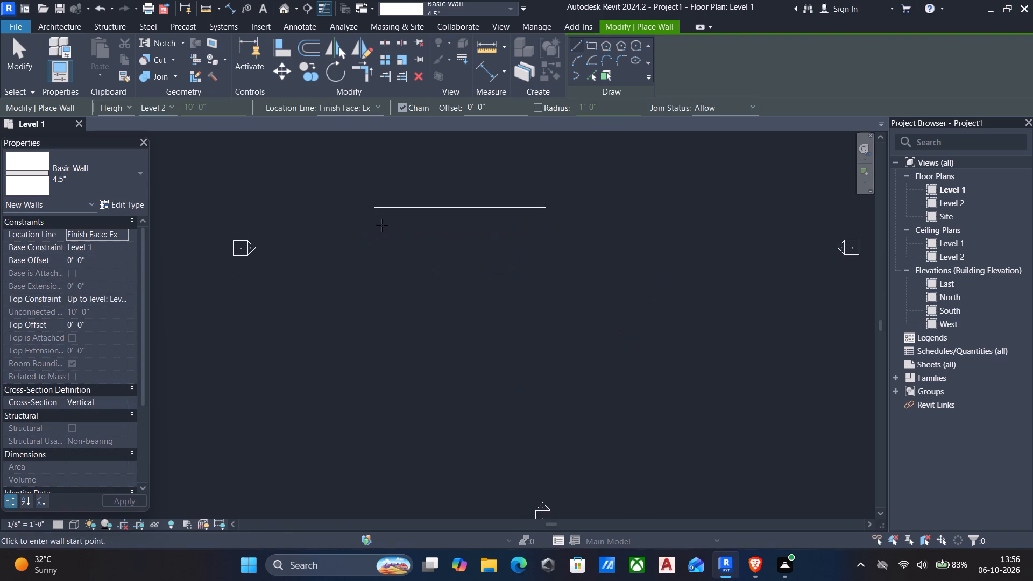
{"action": "scroll", "coordinate": [381, 225], "scroll_direction": "up", "scroll_amount": 5}
{"action": "left_click", "coordinate": [370, 195]}
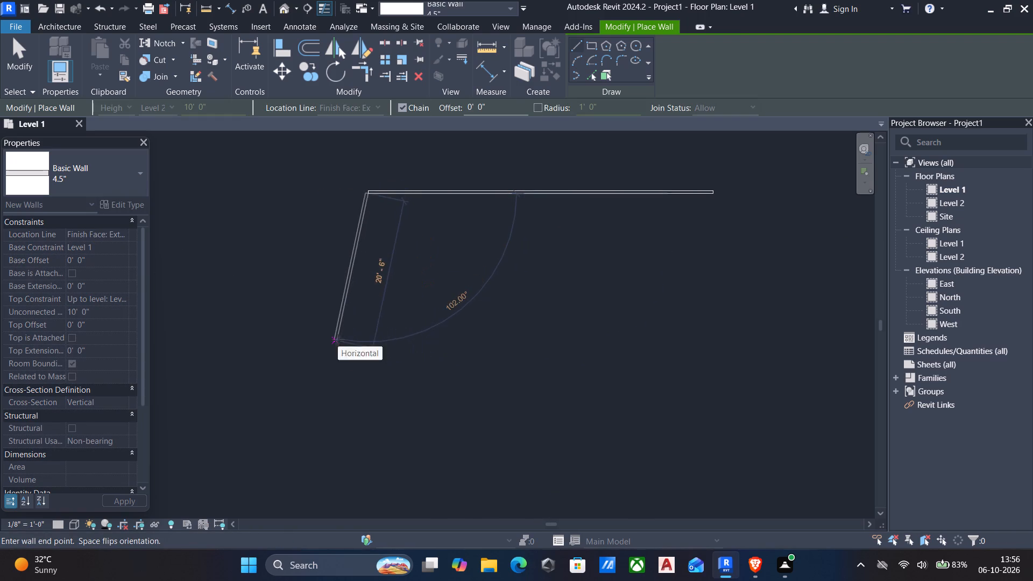
{"action": "left_click", "coordinate": [372, 330]}
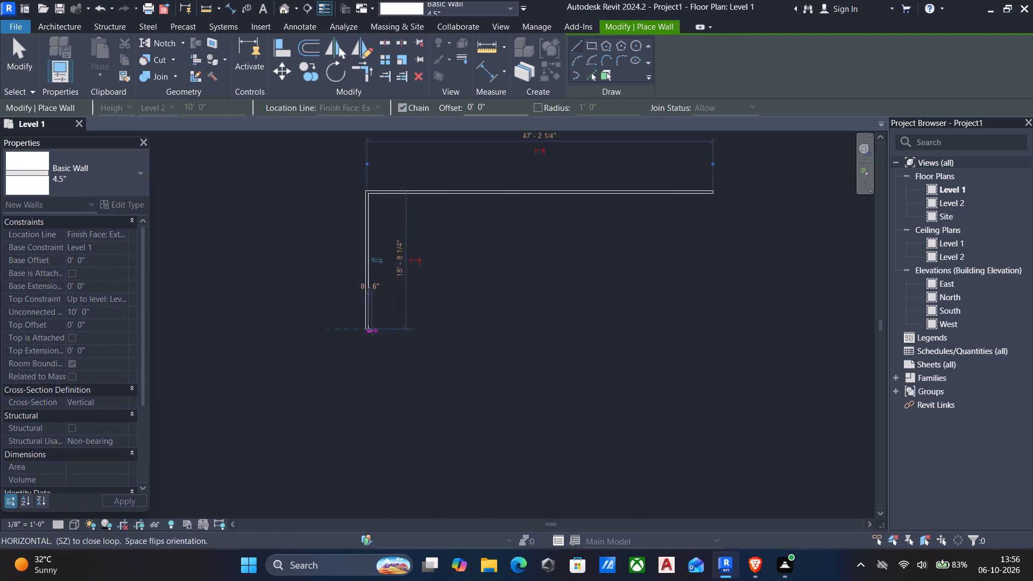
{"action": "key", "text": "Escape"}
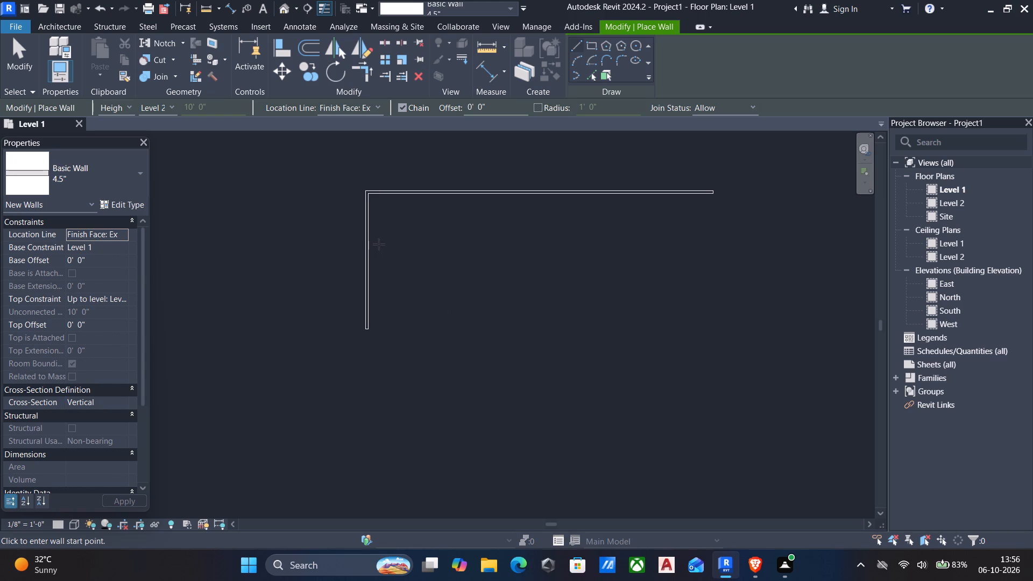
{"action": "scroll", "coordinate": [379, 193], "scroll_direction": "up", "scroll_amount": 4}
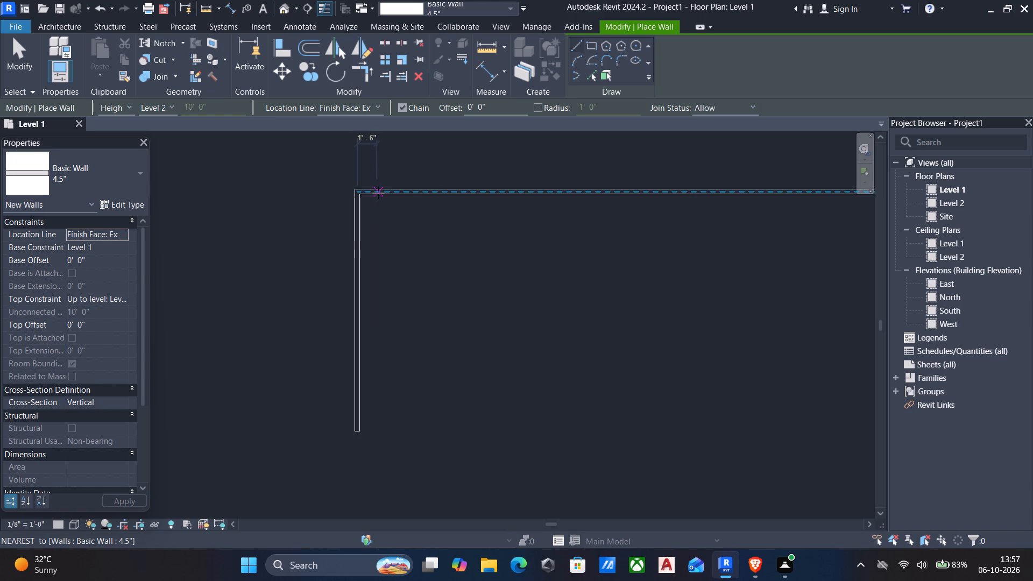
{"action": "key", "text": "Escape"}
Change both the horizontal and vertical walls to the 9" wall type.
{"action": "left_click_drag", "start_coordinate": [462, 249], "coordinate": [434, 264]}
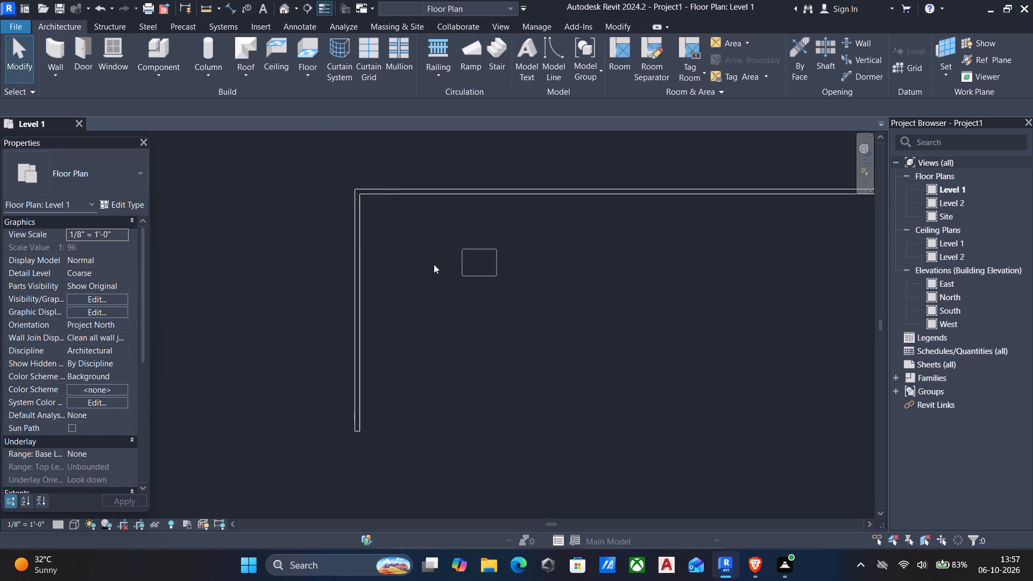
{"action": "left_click_drag", "start_coordinate": [434, 264], "coordinate": [298, 188]}
{"action": "left_click", "coordinate": [60, 165]}
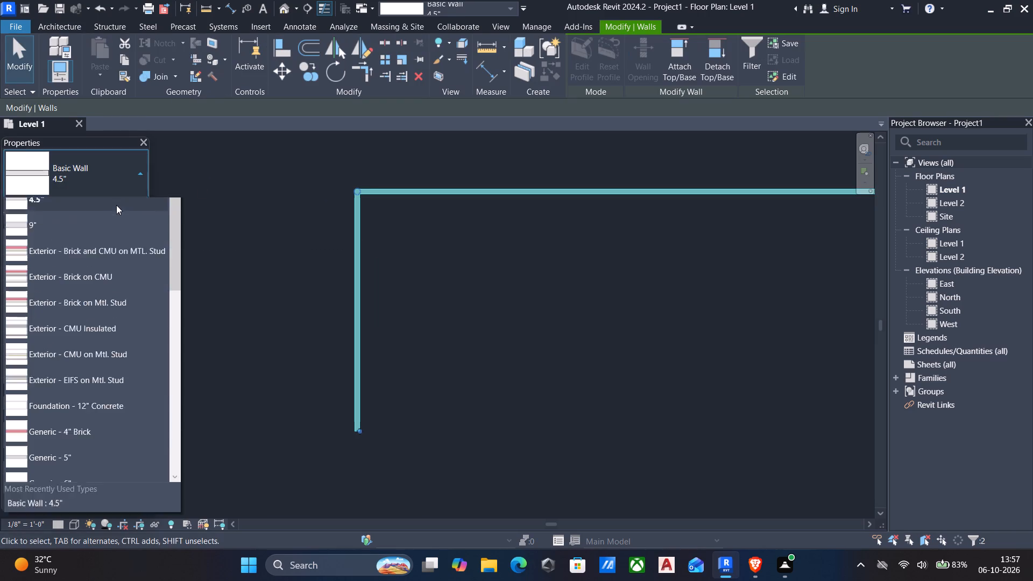
{"action": "scroll", "coordinate": [106, 229], "scroll_direction": "up", "scroll_amount": 6}
{"action": "left_click", "coordinate": [58, 278]}
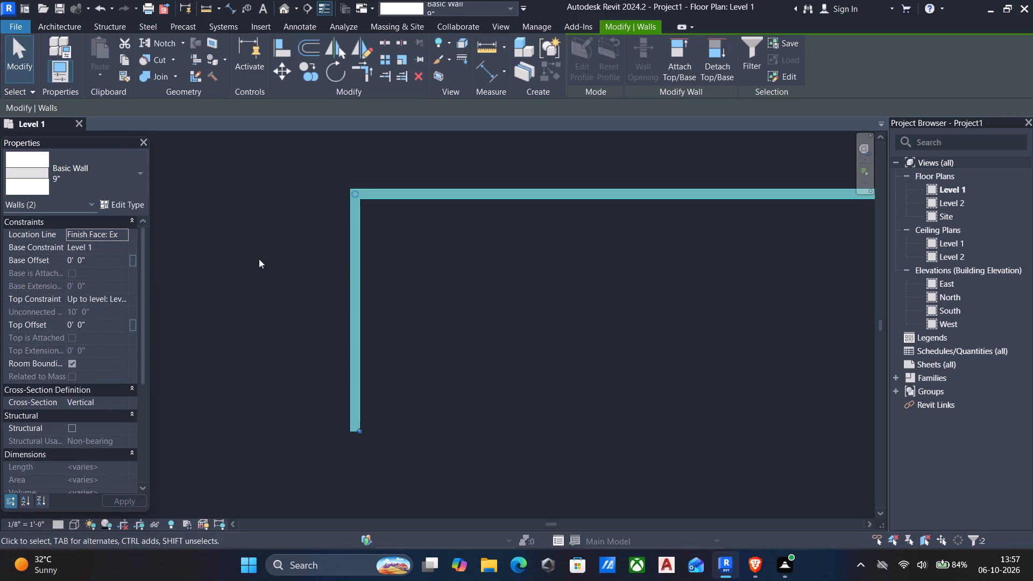
{"action": "key", "text": "Escape"}
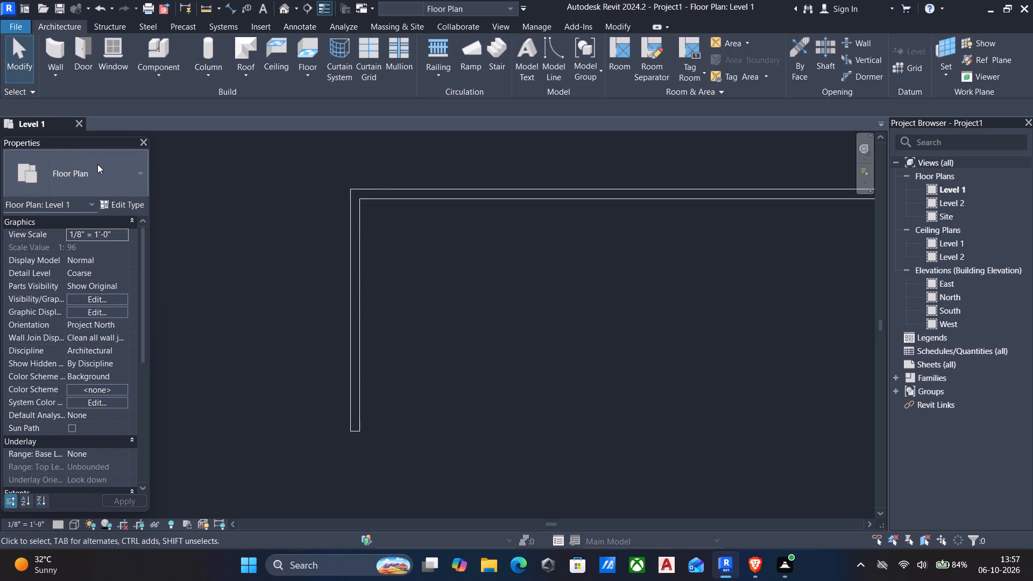
Draw a flipped 4.5" interior wall about 11'-4 1/2" long down from the horizontal wall's inner face, starting 9' from the corner.
{"action": "key", "text": "w"}
{"action": "key", "text": "a"}
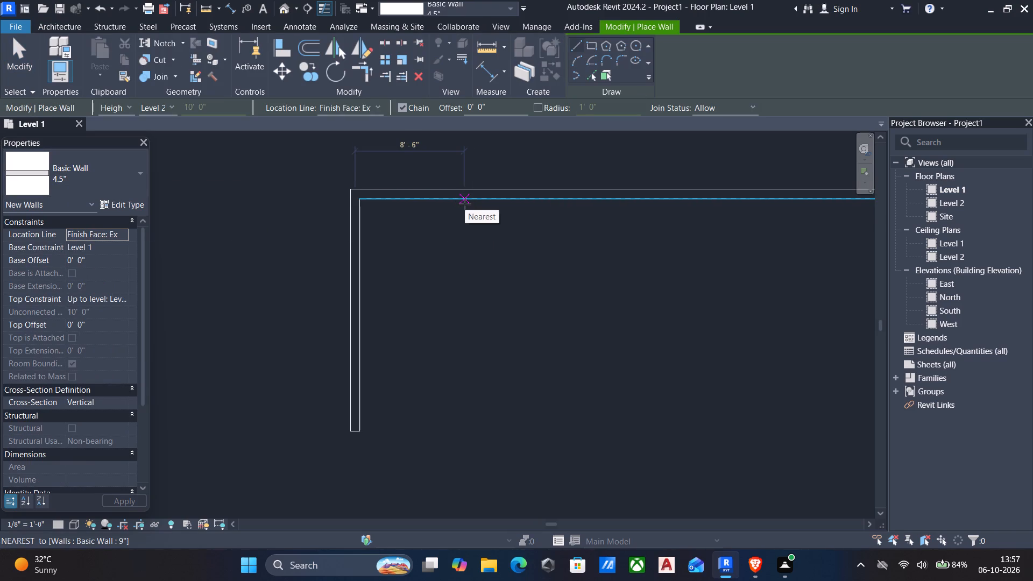
{"action": "type", "text": "9'"}
{"action": "key", "text": "Return"}
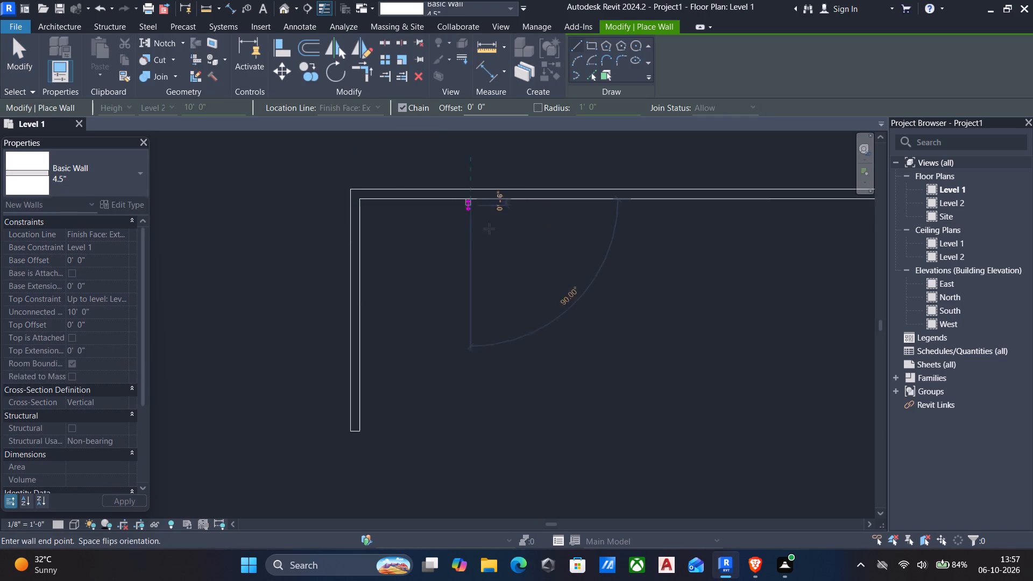
{"action": "key", "text": "space"}
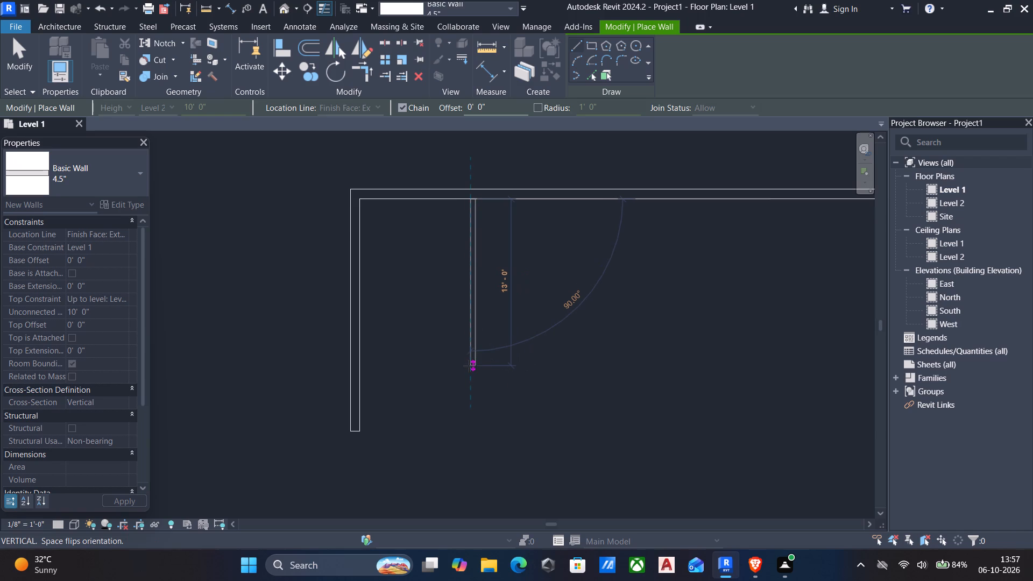
{"action": "left_click", "coordinate": [472, 338]}
{"action": "key", "text": "Escape"}
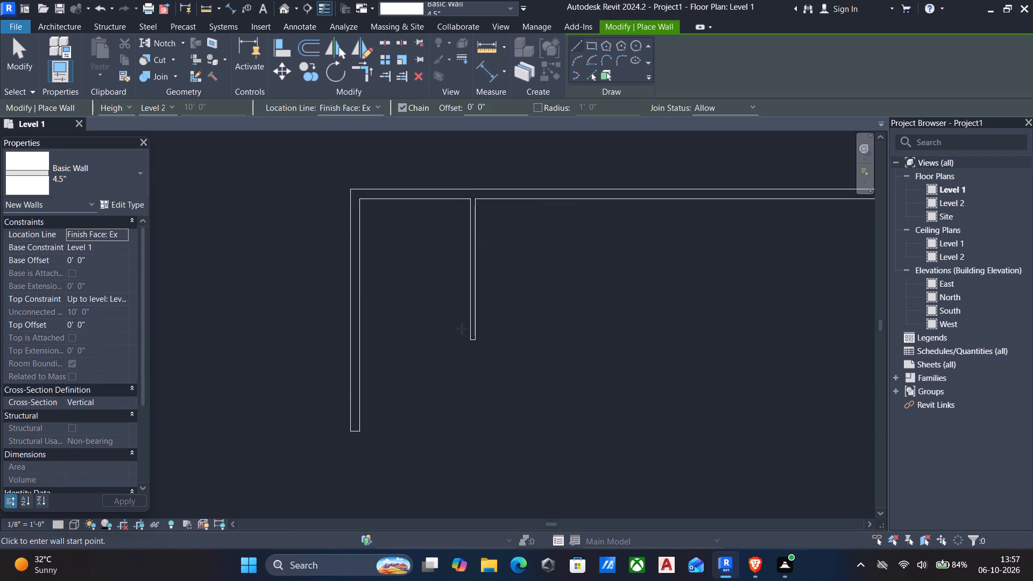
Measure the clear distance from the interior wall to the inside corner of the 9" walls.
{"action": "key", "text": "d"}
{"action": "key", "text": "d"}
{"action": "scroll", "coordinate": [456, 145], "scroll_direction": "up", "scroll_amount": 4}
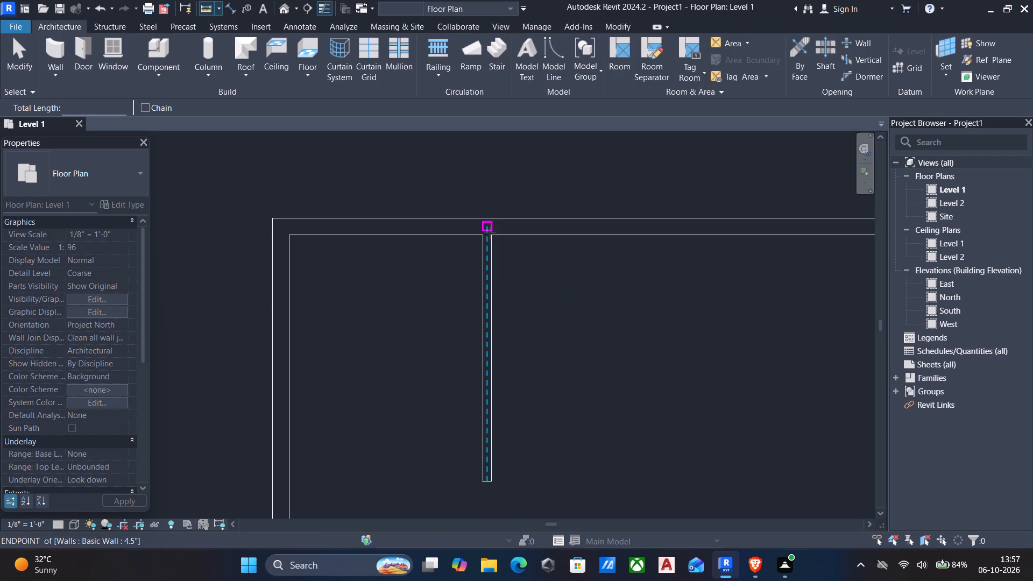
{"action": "left_click", "coordinate": [485, 237]}
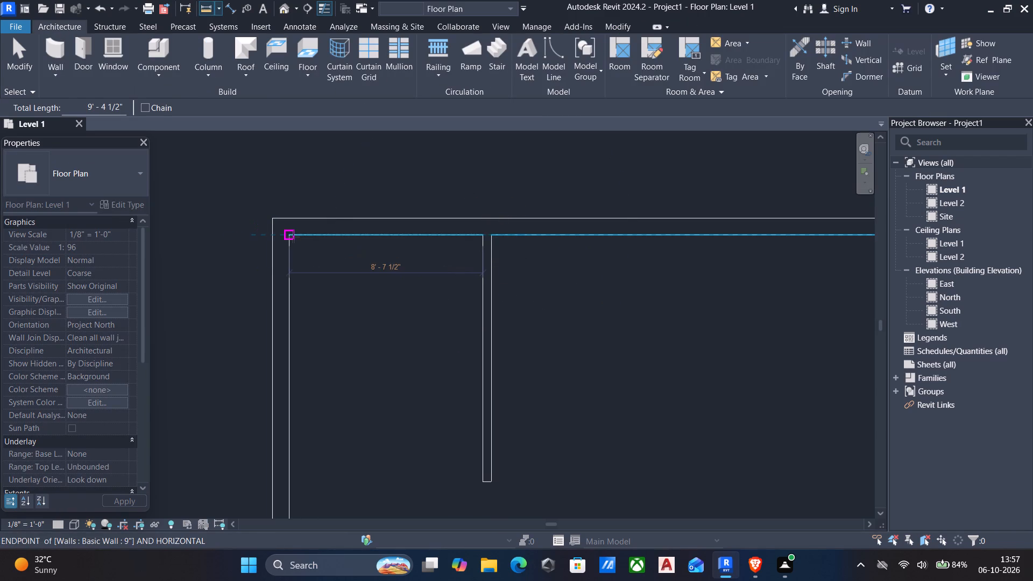
{"action": "key", "text": "Escape"}
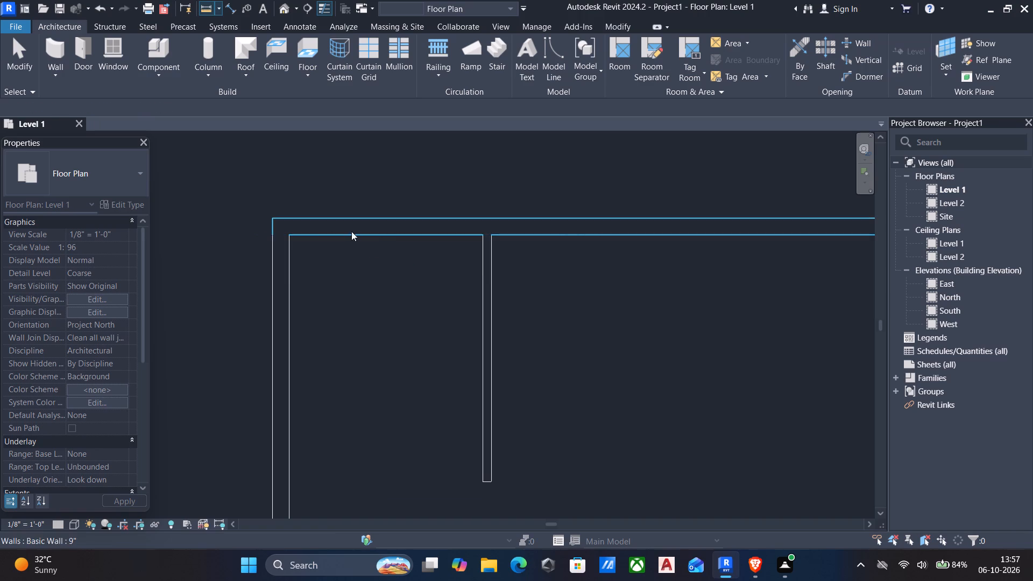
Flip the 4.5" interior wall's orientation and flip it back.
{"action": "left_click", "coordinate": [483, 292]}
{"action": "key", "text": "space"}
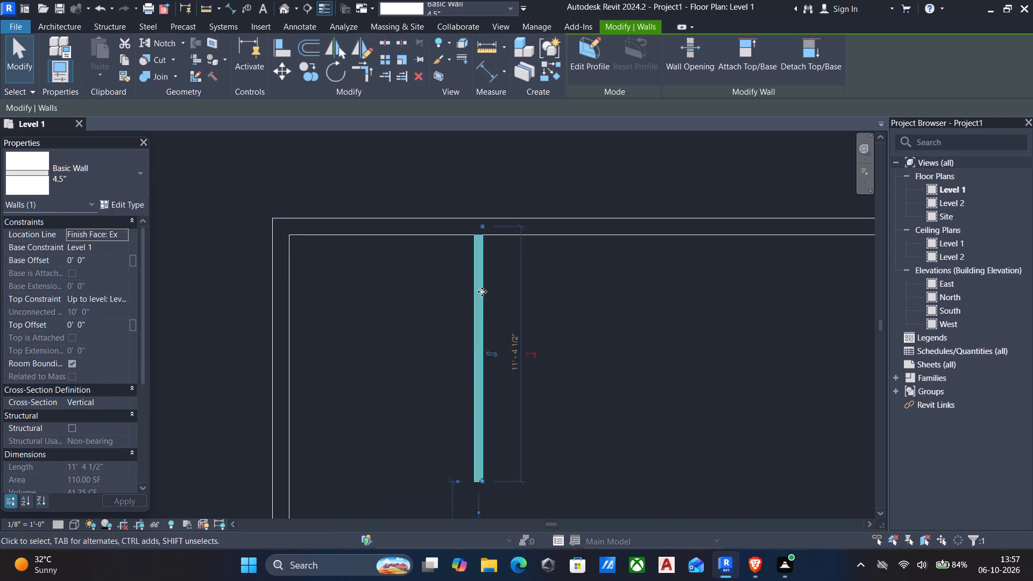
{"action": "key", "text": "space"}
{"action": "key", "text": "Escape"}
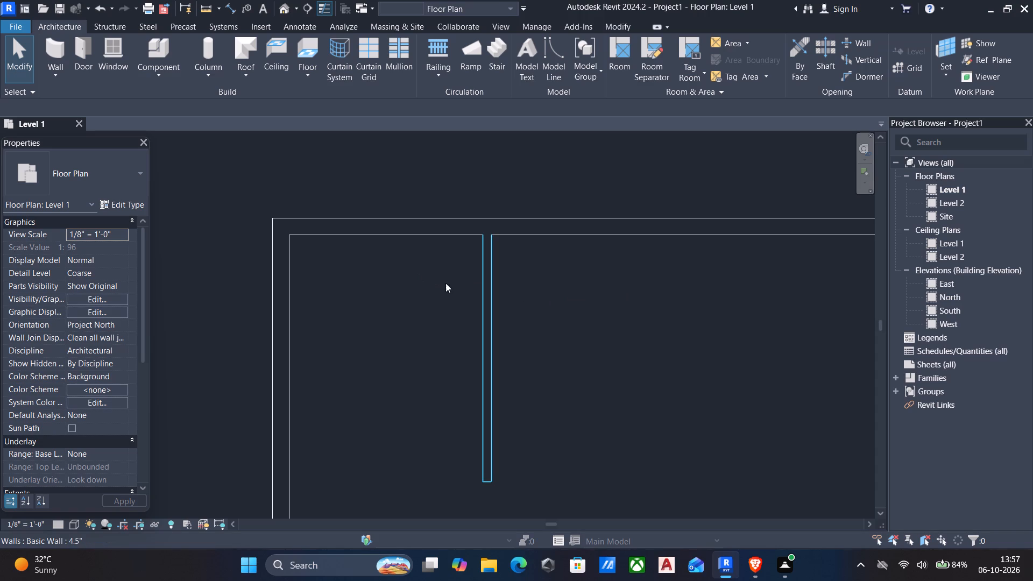
Set temporary dimensions to measure walls from Faces and doors and windows from Openings.
{"action": "left_click", "coordinate": [549, 24]}
{"action": "left_click", "coordinate": [295, 65]}
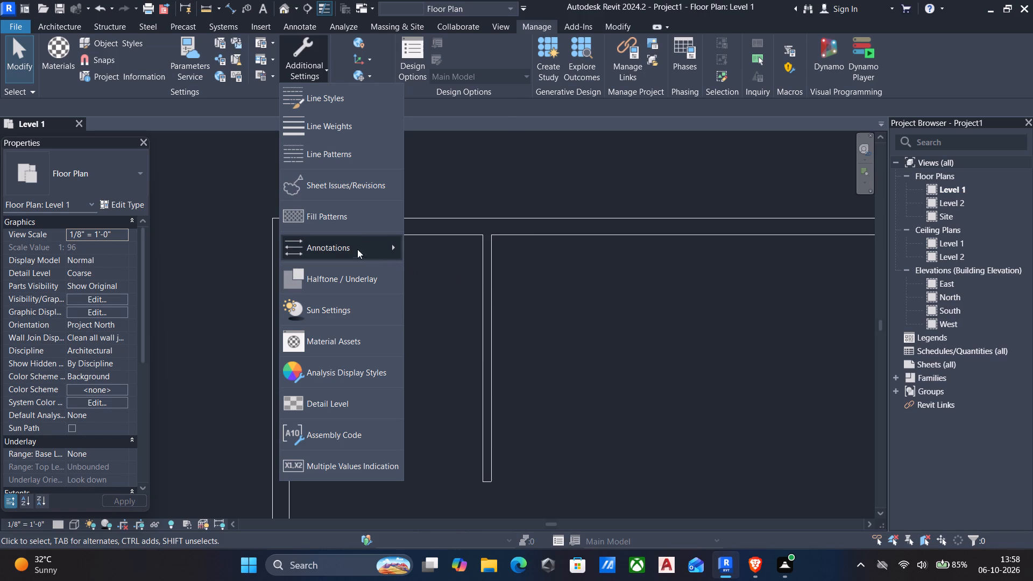
{"action": "left_click", "coordinate": [440, 268]}
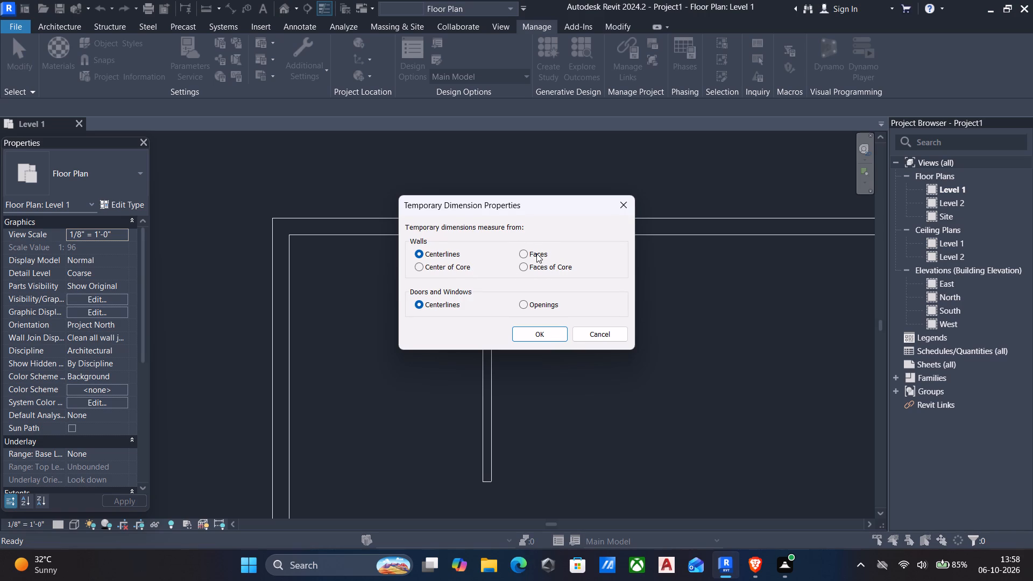
{"action": "left_click", "coordinate": [520, 255]}
{"action": "left_click", "coordinate": [522, 307]}
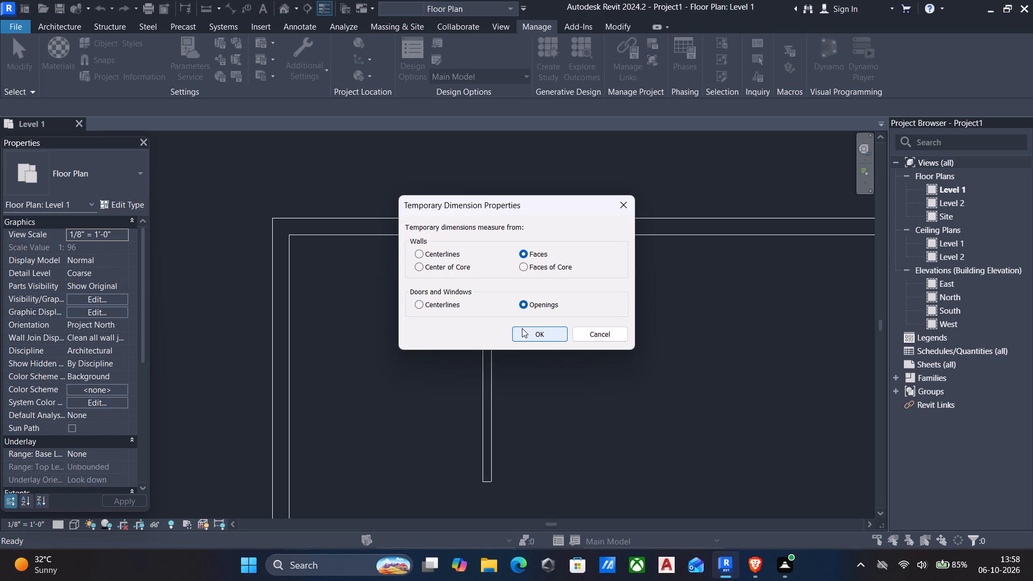
{"action": "left_click", "coordinate": [529, 328]}
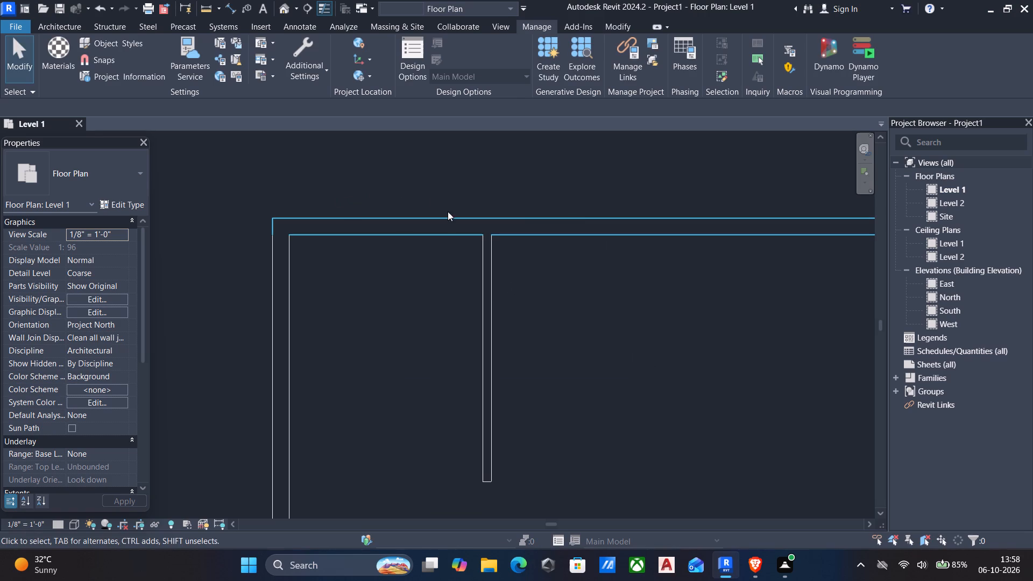
Set the 4.5" interior wall's clear distance from the vertical 9" wall to 9'.
{"action": "left_click", "coordinate": [490, 304]}
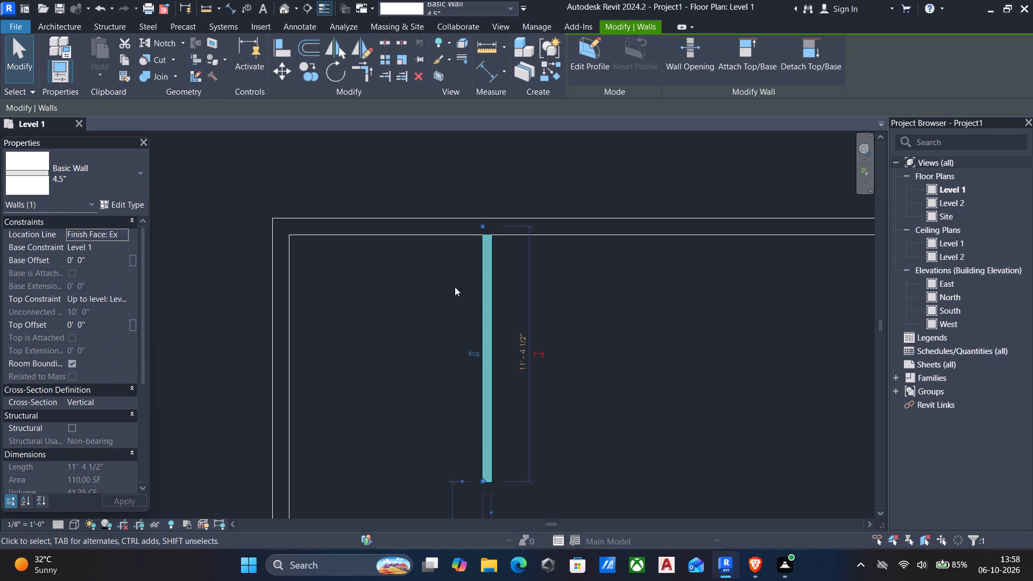
{"action": "scroll", "coordinate": [367, 287], "scroll_direction": "down", "scroll_amount": 5}
{"action": "scroll", "coordinate": [388, 392], "scroll_direction": "up", "scroll_amount": 4}
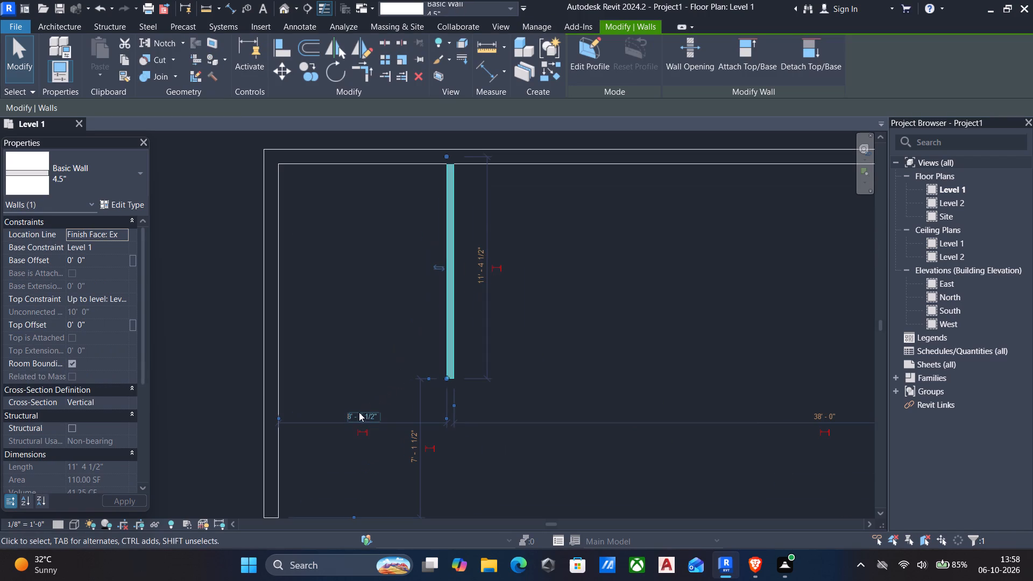
{"action": "left_click", "coordinate": [358, 413]}
{"action": "key", "text": "9"}
{"action": "key", "text": "apostrophe"}
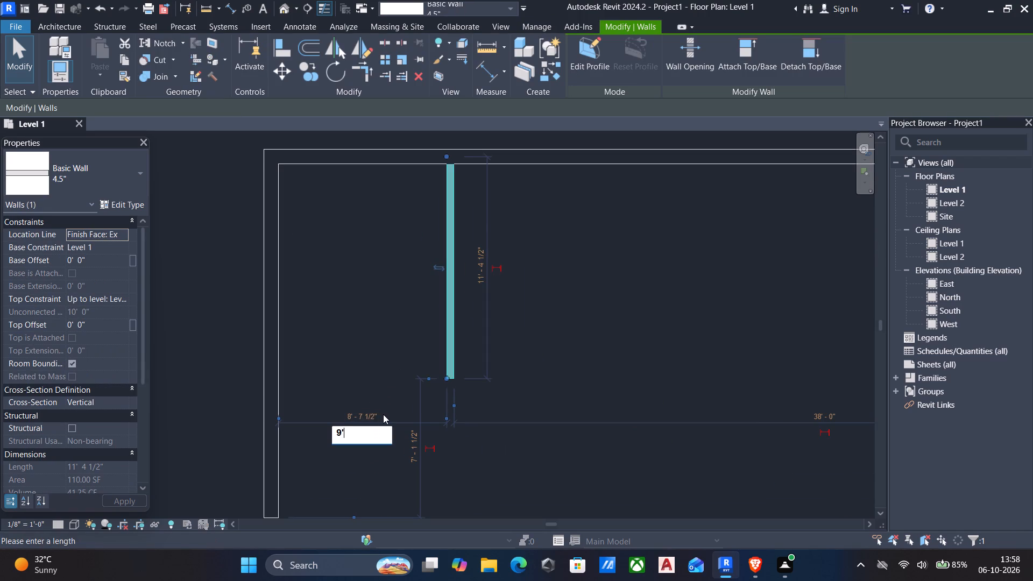
{"action": "key", "text": "Return"}
{"action": "scroll", "coordinate": [500, 412], "scroll_direction": "down", "scroll_amount": 4}
{"action": "middle_click_drag", "start_coordinate": [539, 406], "coordinate": [574, 391]}
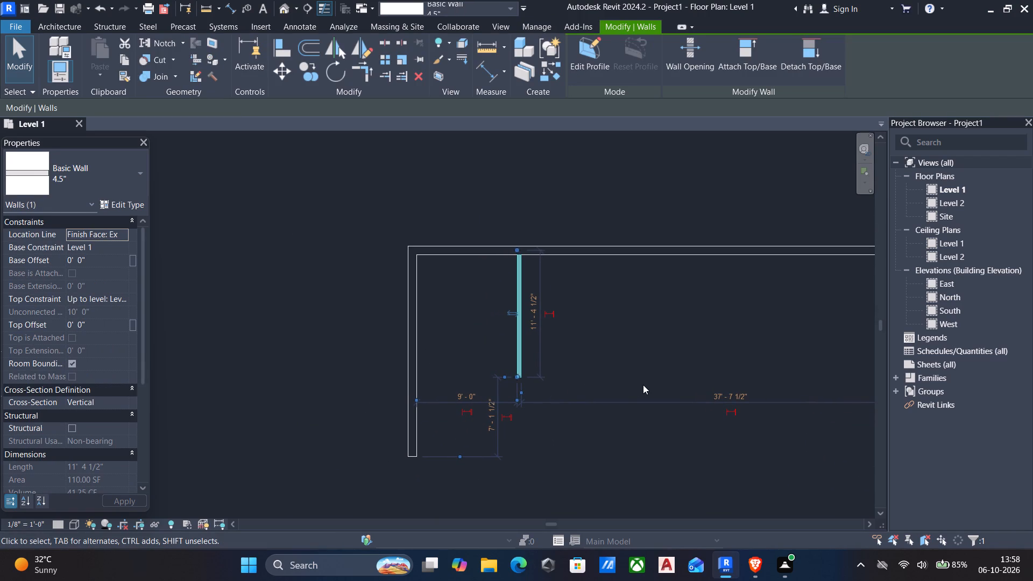
{"action": "key", "text": "Escape"}
Draw a matching horizontal 4.5" wall 10' below the top wall's inner face, from the vertical 9" wall to the interior wall.
{"action": "scroll", "coordinate": [479, 393], "scroll_direction": "down", "scroll_amount": 1}
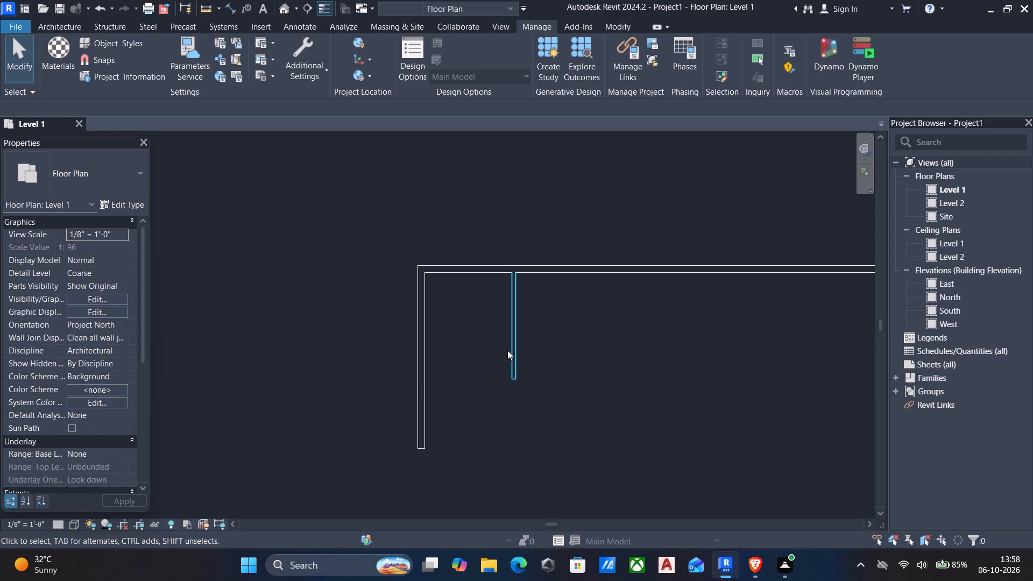
{"action": "left_click", "coordinate": [514, 316]}
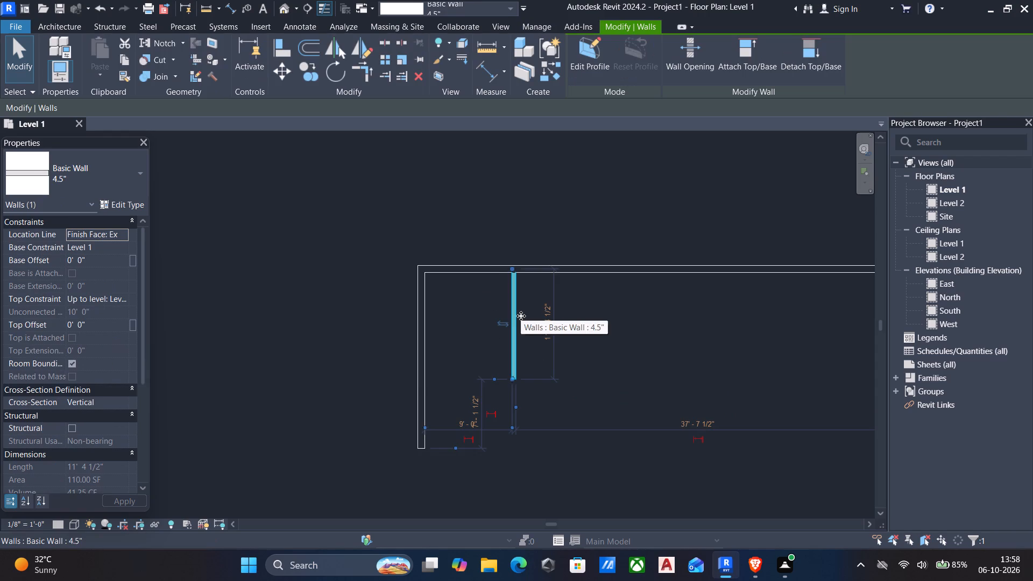
{"action": "type", "text": "CS"}
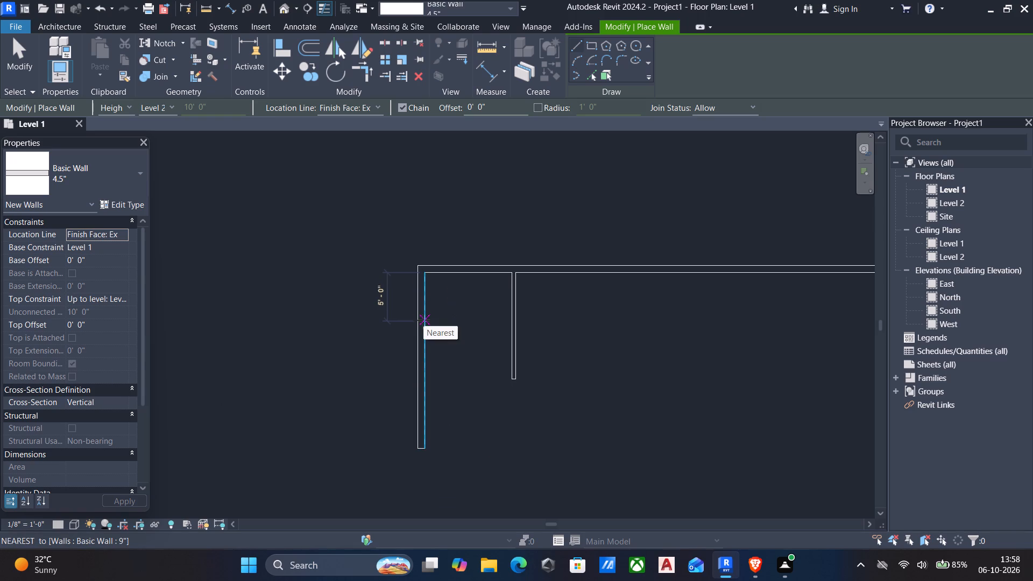
{"action": "key", "text": "1"}
{"action": "key", "text": "0"}
{"action": "key", "text": "apostrophe"}
{"action": "key", "text": "Return"}
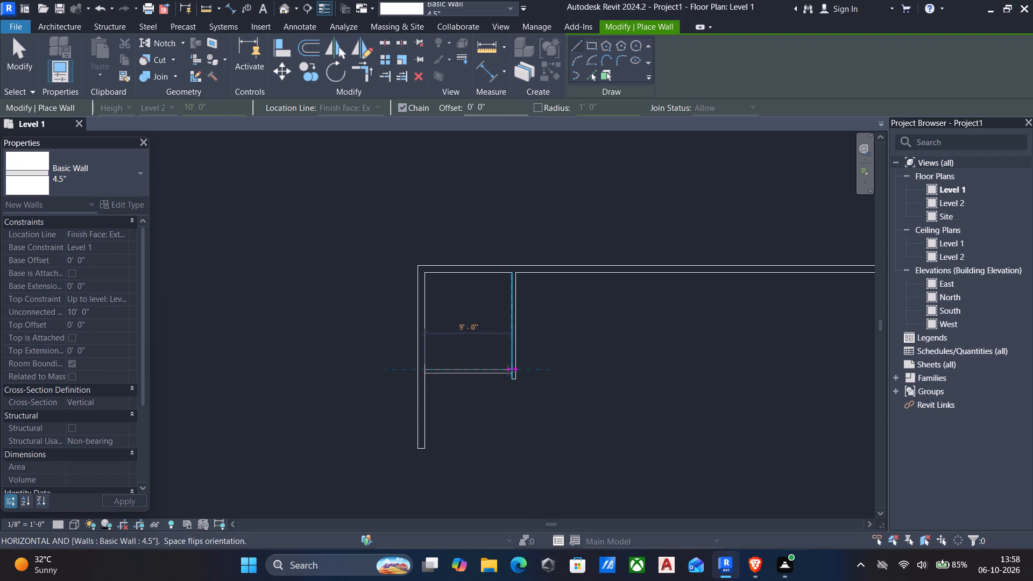
{"action": "scroll", "coordinate": [508, 370], "scroll_direction": "up", "scroll_amount": 3}
{"action": "key", "text": "space"}
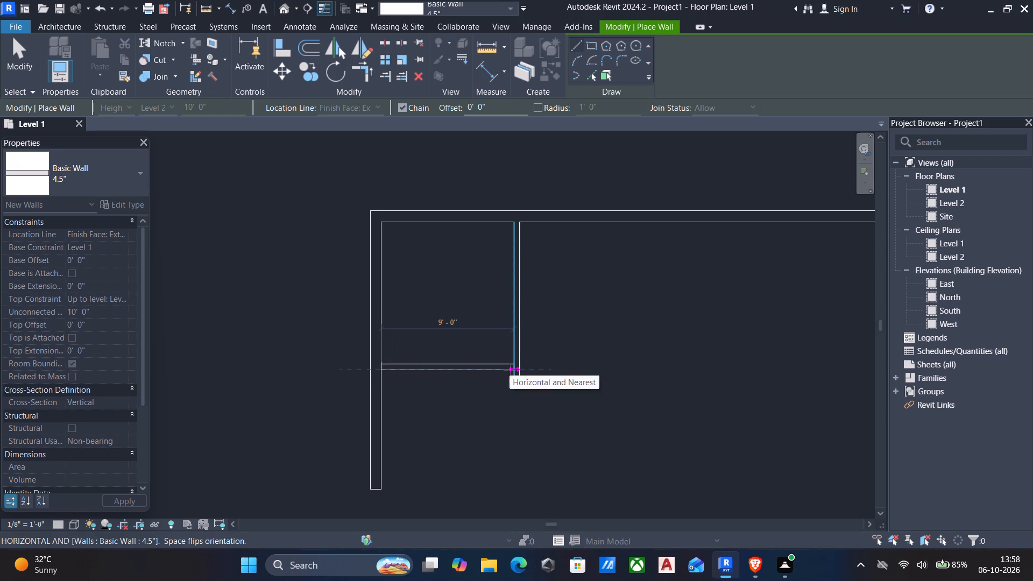
{"action": "key", "text": "space"}
{"action": "scroll", "coordinate": [518, 372], "scroll_direction": "up", "scroll_amount": 4}
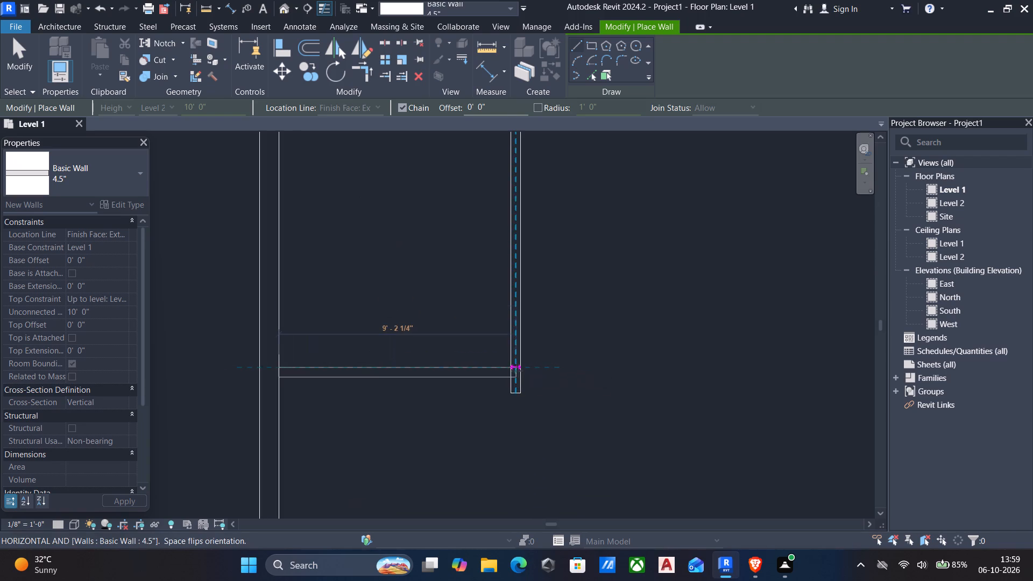
{"action": "left_click", "coordinate": [509, 368]}
{"action": "key", "text": "Escape"}
Draw chained 4.5" walls enclosing a room 6'6" wide and about 6'-6" deep beside the first interior wall, against the top wall.
{"action": "scroll", "coordinate": [540, 367], "scroll_direction": "down", "scroll_amount": 4}
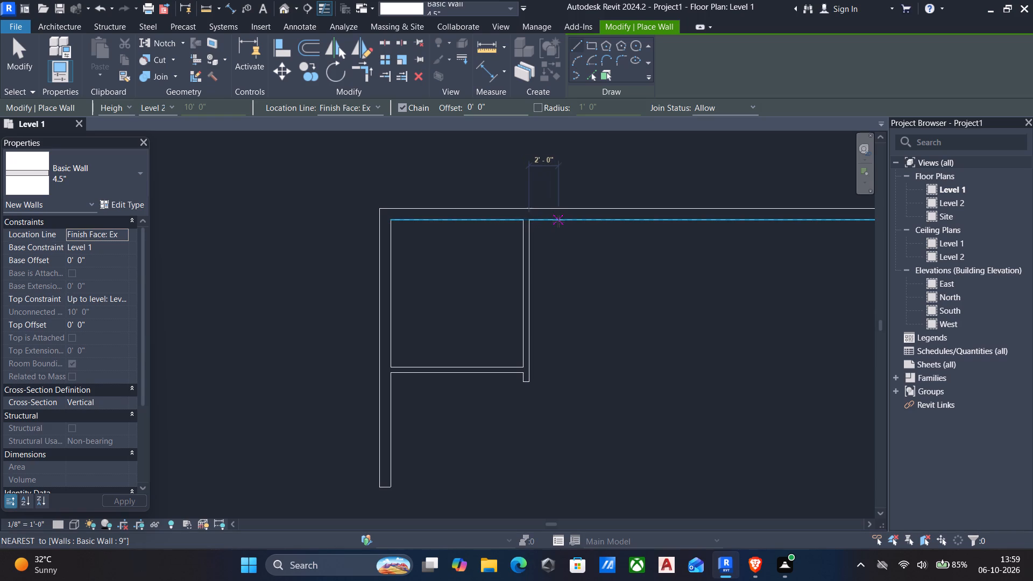
{"action": "type", "text": "6'6\""}
{"action": "key", "text": "Return"}
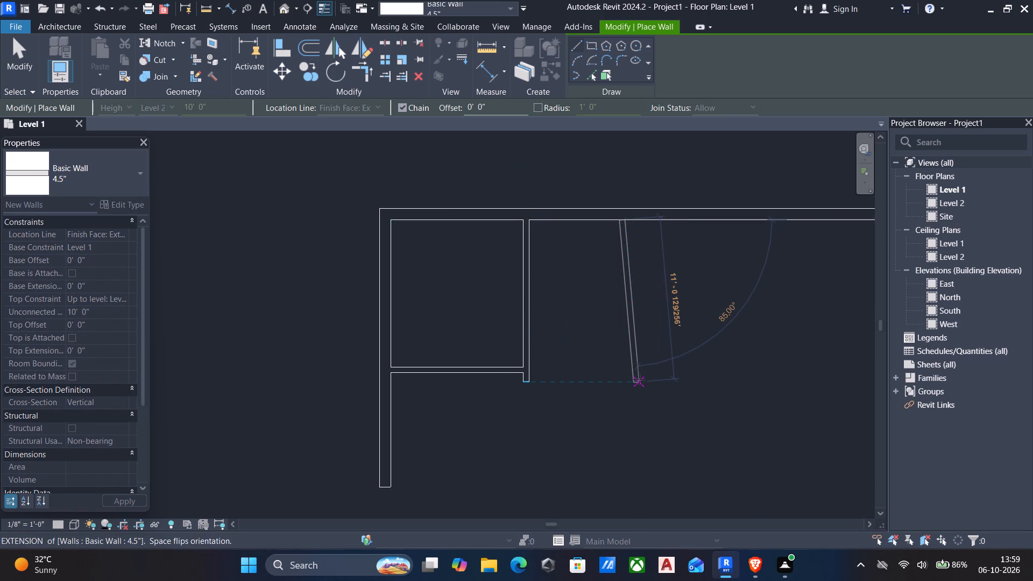
{"action": "key", "text": "space"}
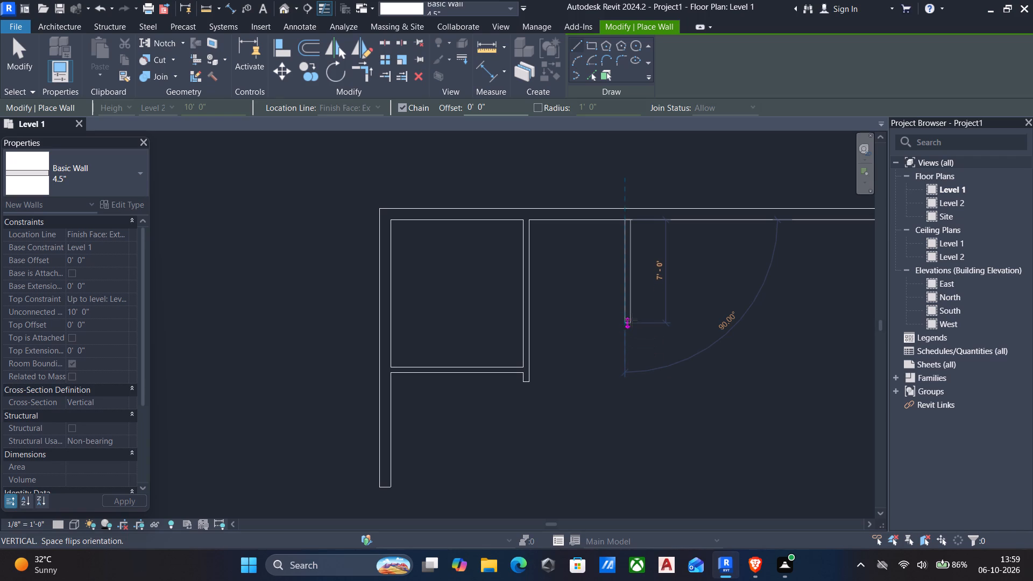
{"action": "left_click", "coordinate": [627, 318]}
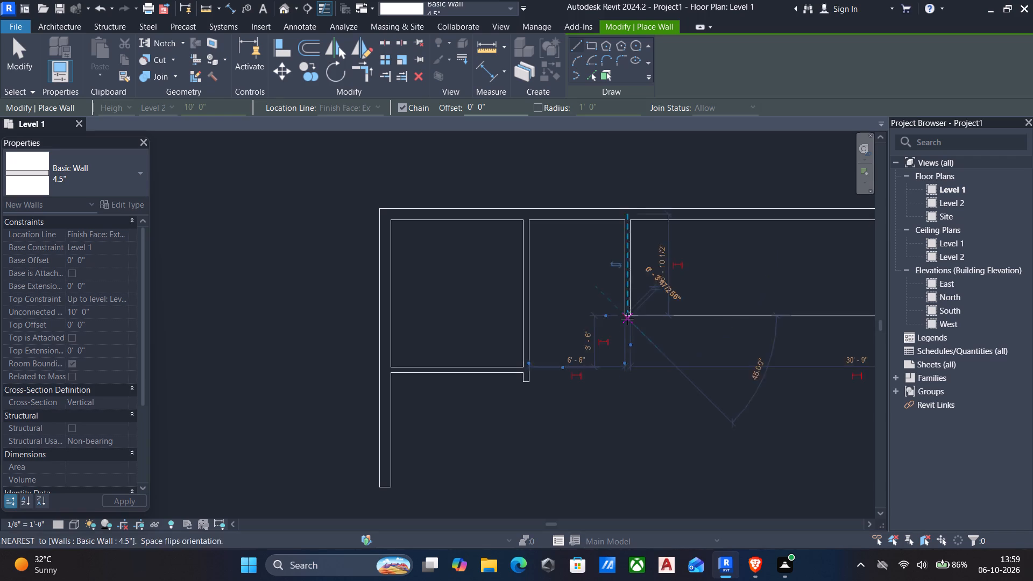
{"action": "left_click", "coordinate": [531, 309]}
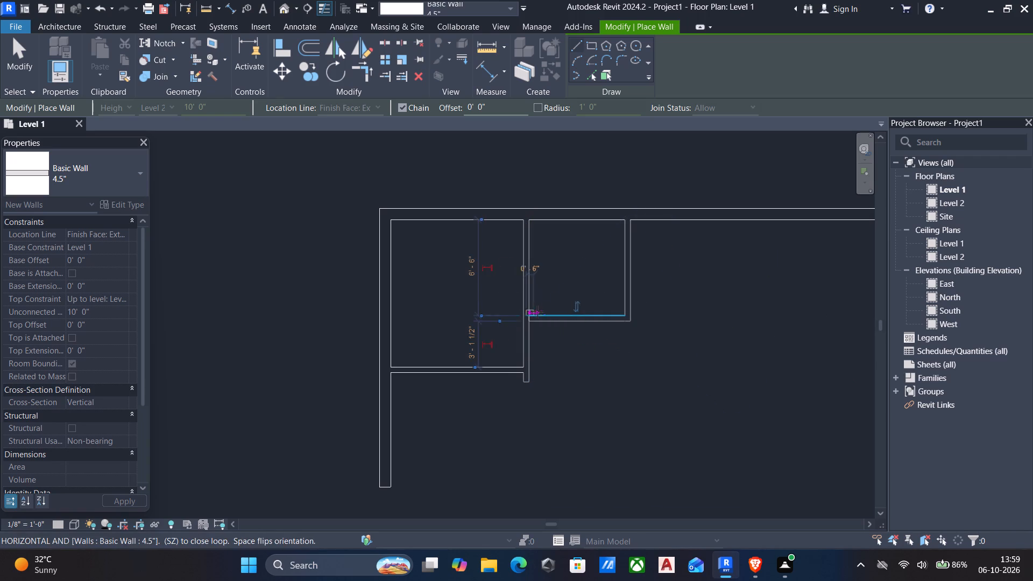
{"action": "key", "text": "Escape"}
Draw a 4.5" wall 10' down from the top wall, 12' beyond the small room, and a horizontal return back toward it.
{"action": "middle_click_drag", "start_coordinate": [660, 353], "coordinate": [723, 352]}
{"action": "middle_click_drag", "start_coordinate": [723, 348], "coordinate": [429, 339]}
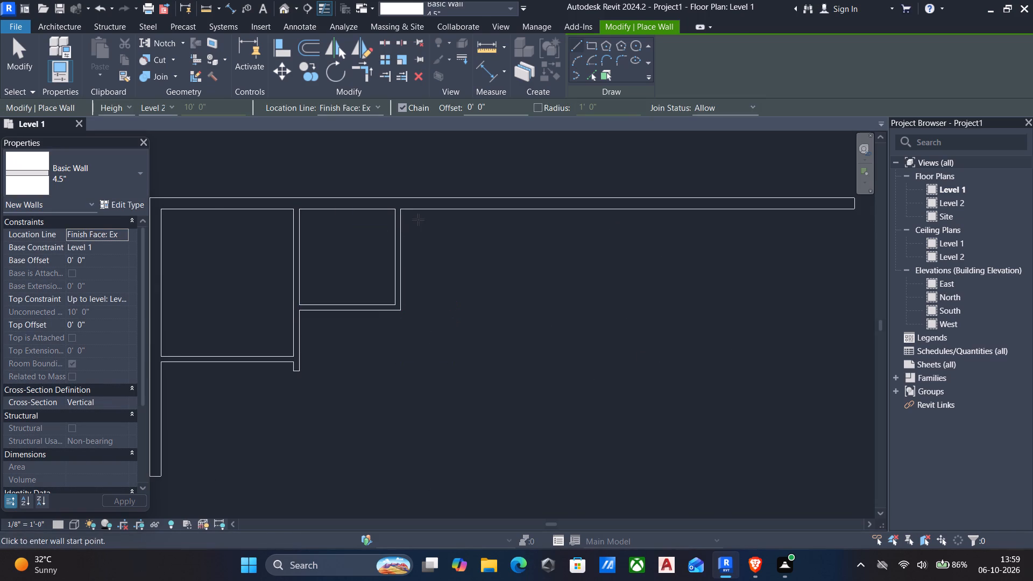
{"action": "type", "text": "12'"}
{"action": "key", "text": "Return"}
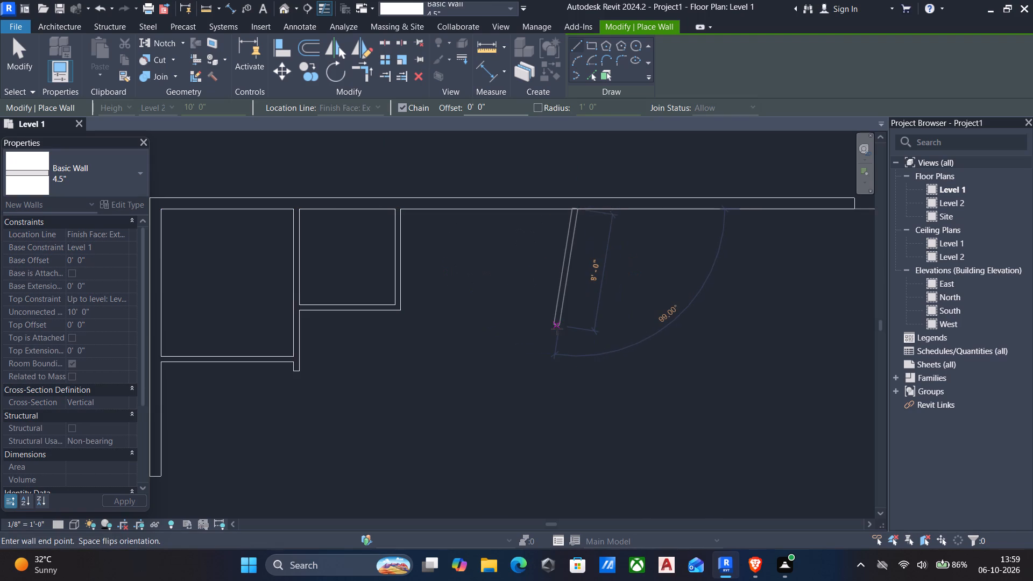
{"action": "key", "text": "space"}
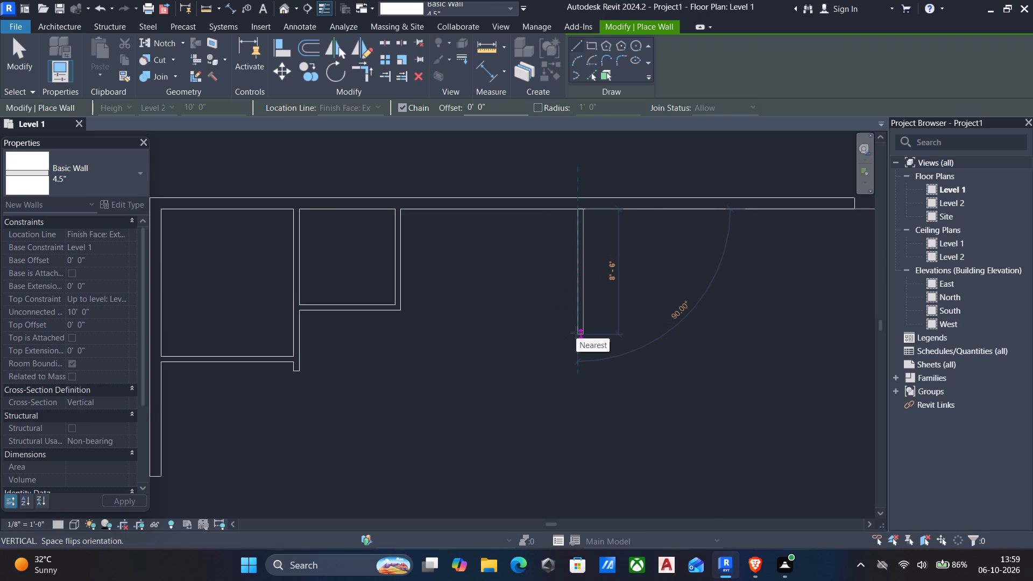
{"action": "type", "text": "10'"}
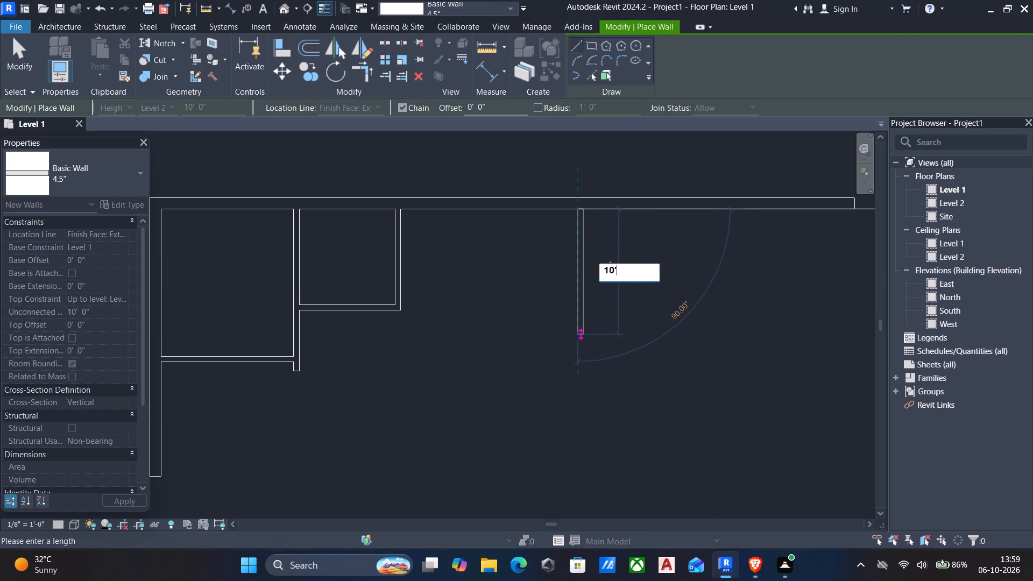
{"action": "key", "text": "Return"}
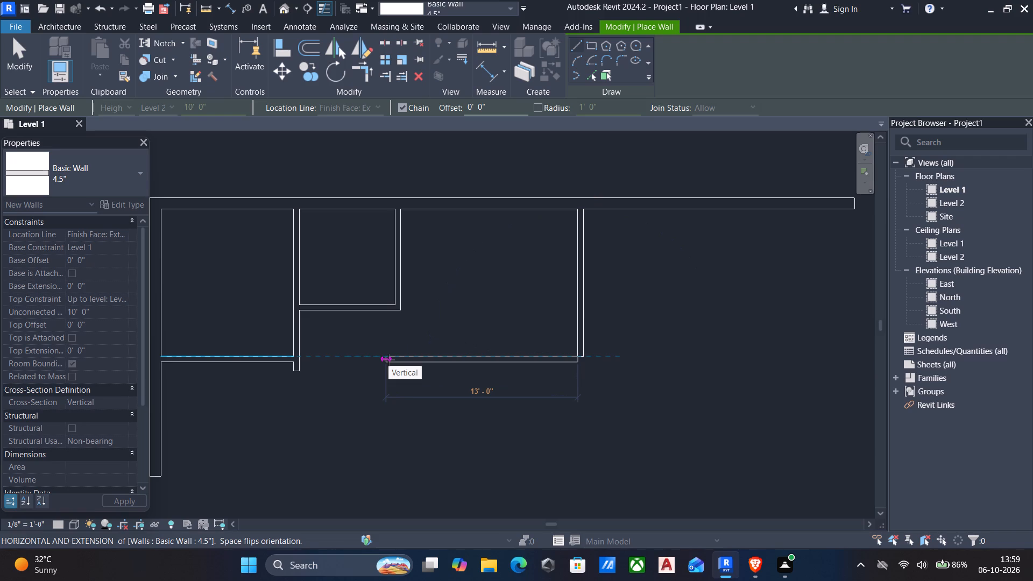
{"action": "left_click", "coordinate": [420, 363]}
{"action": "key", "text": "Escape"}
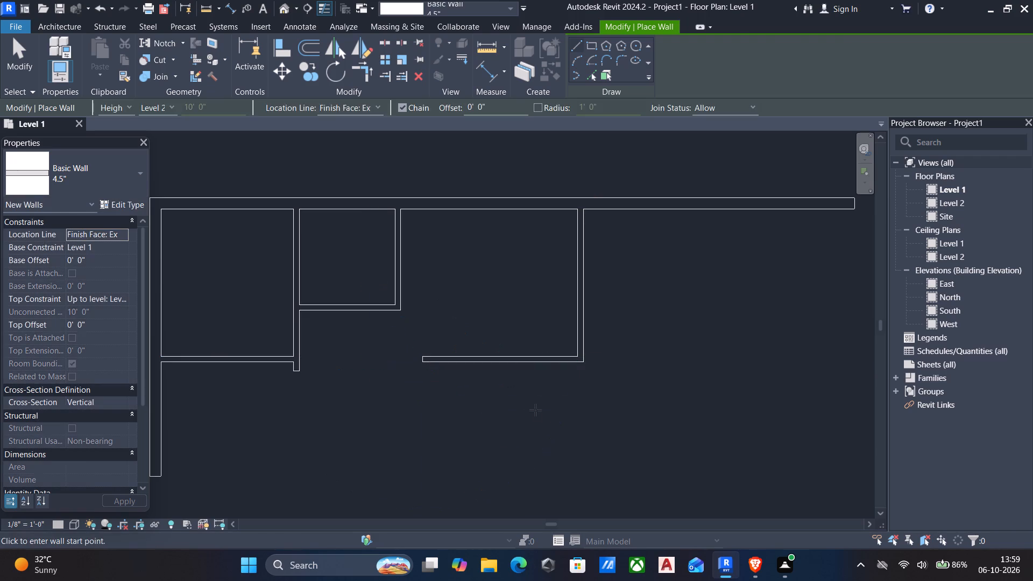
Trim/extend the horizontal return wall and the small room's far vertical wall into a corner, closing the 12' room.
{"action": "key", "text": "Escape"}
{"action": "key", "text": "t"}
{"action": "key", "text": "r"}
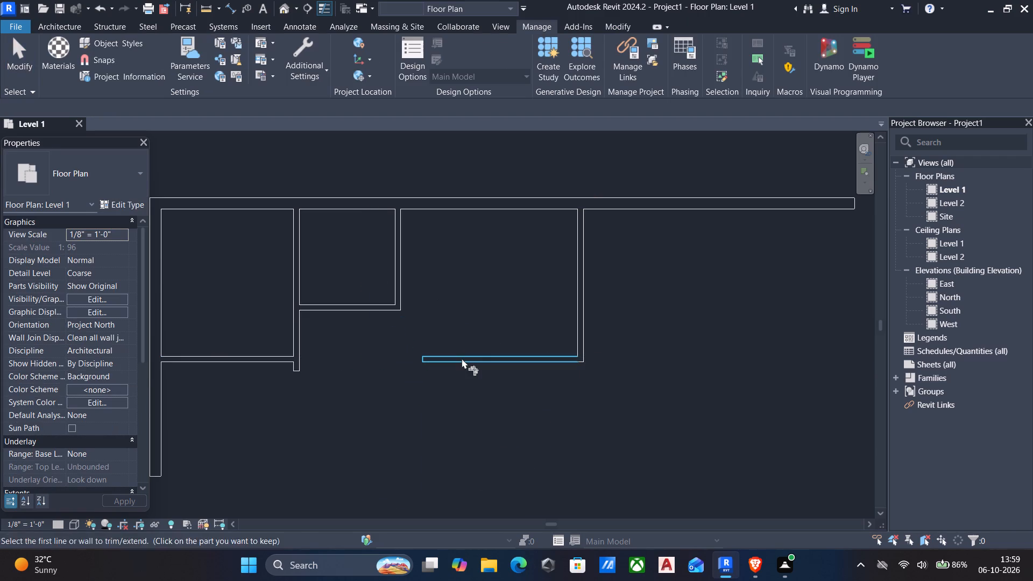
{"action": "left_click", "coordinate": [462, 358]}
{"action": "left_click", "coordinate": [399, 292]}
Trim the 9" top wall to a corner with the 12' room's outer vertical wall, removing the overhang.
{"action": "scroll", "coordinate": [505, 305], "scroll_direction": "down", "scroll_amount": 3}
{"action": "middle_click_drag", "start_coordinate": [505, 305], "coordinate": [522, 314]}
{"action": "scroll", "coordinate": [532, 314], "scroll_direction": "up", "scroll_amount": 1}
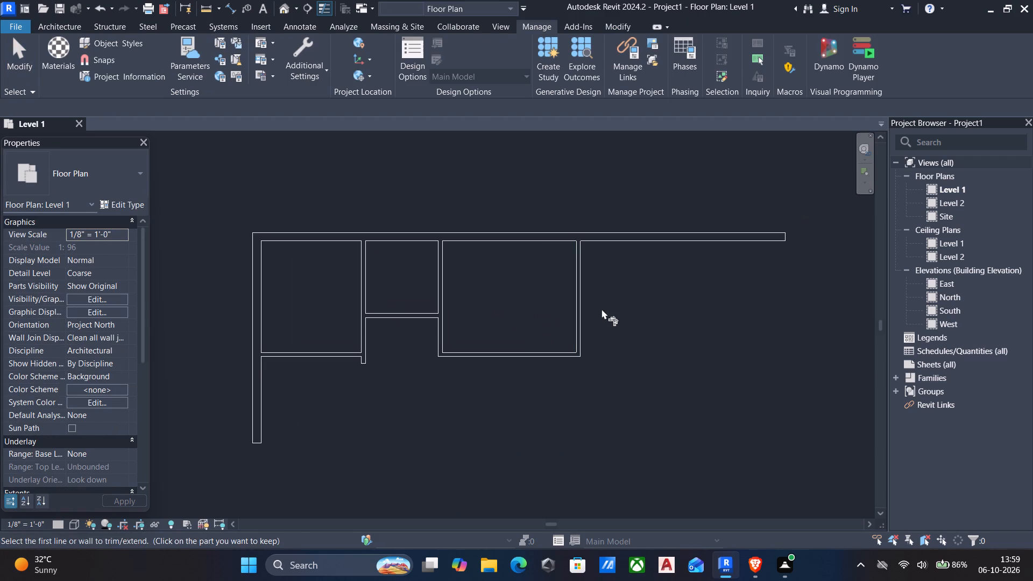
{"action": "left_click", "coordinate": [505, 226]}
{"action": "left_click", "coordinate": [538, 237]}
{"action": "left_click", "coordinate": [583, 278]}
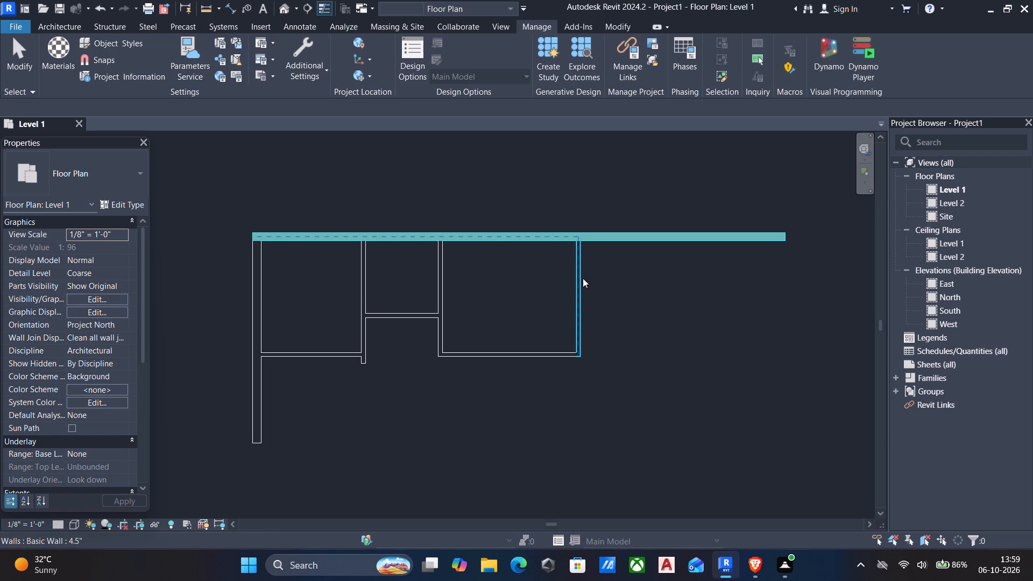
{"action": "key", "text": "Escape"}
Change the 12' room's outer vertical wall to the 9" wall type.
{"action": "left_click", "coordinate": [577, 269]}
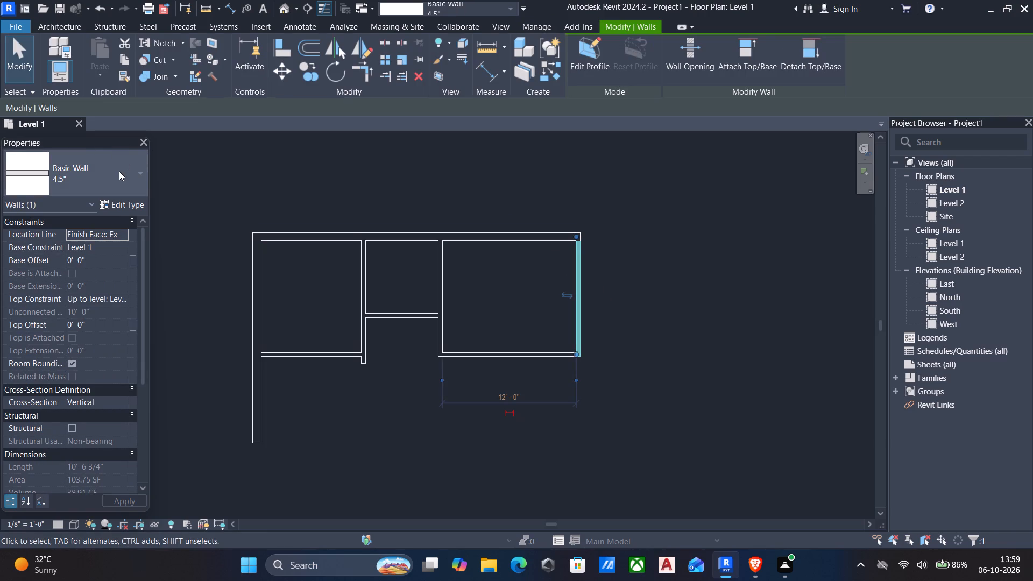
{"action": "left_click", "coordinate": [119, 172]}
{"action": "scroll", "coordinate": [102, 267], "scroll_direction": "up", "scroll_amount": 5}
{"action": "left_click", "coordinate": [78, 265]}
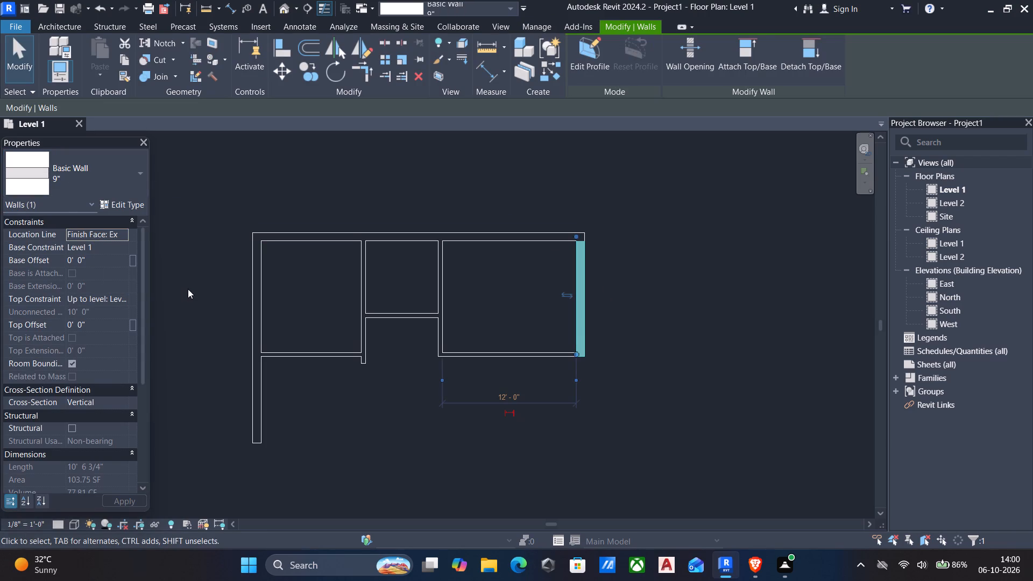
{"action": "key", "text": "Escape"}
Trim the first room's inner vertical wall and its bottom wall into a corner, removing the small overhang.
{"action": "scroll", "coordinate": [496, 328], "scroll_direction": "down", "scroll_amount": 1}
{"action": "middle_click_drag", "start_coordinate": [499, 338], "coordinate": [661, 311]}
{"action": "scroll", "coordinate": [717, 332], "scroll_direction": "up", "scroll_amount": 1}
{"action": "scroll", "coordinate": [678, 330], "scroll_direction": "down", "scroll_amount": 2}
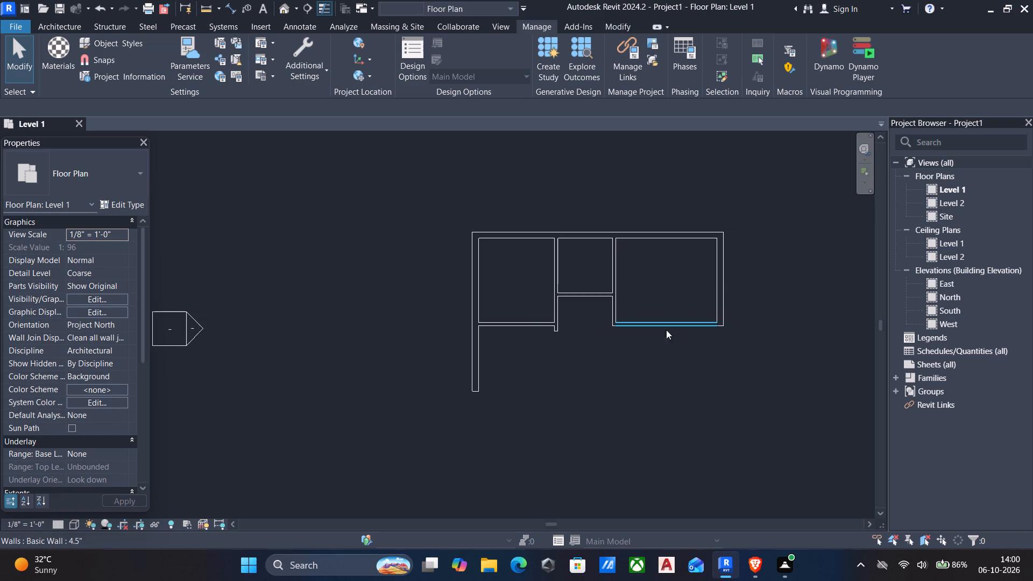
{"action": "type", "text": "TR"}
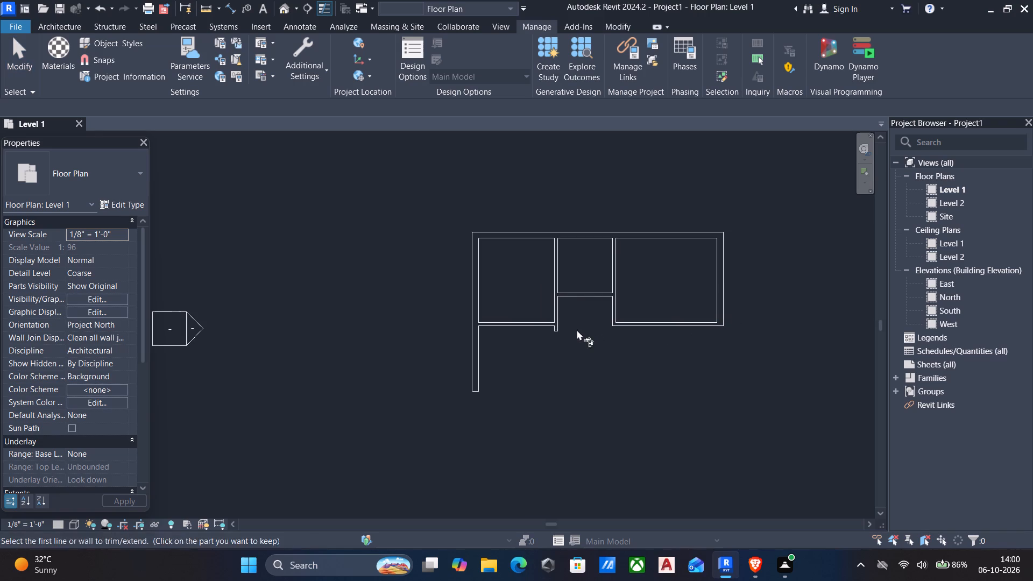
{"action": "scroll", "coordinate": [553, 300], "scroll_direction": "up", "scroll_amount": 4}
{"action": "left_click", "coordinate": [552, 300]}
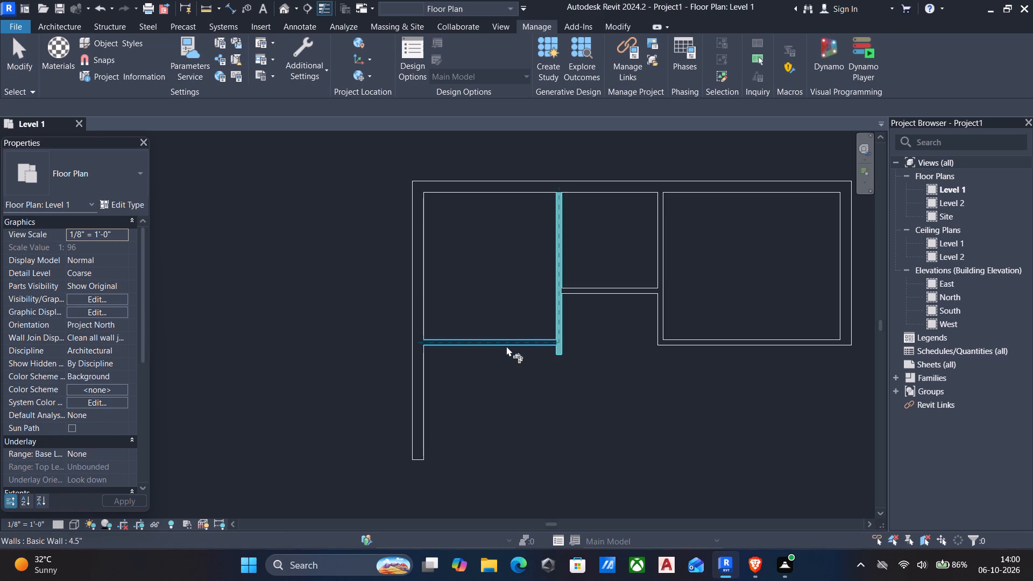
{"action": "left_click", "coordinate": [506, 346]}
{"action": "scroll", "coordinate": [506, 346], "scroll_direction": "down", "scroll_amount": 4}
{"action": "middle_click_drag", "start_coordinate": [540, 367], "coordinate": [437, 370]}
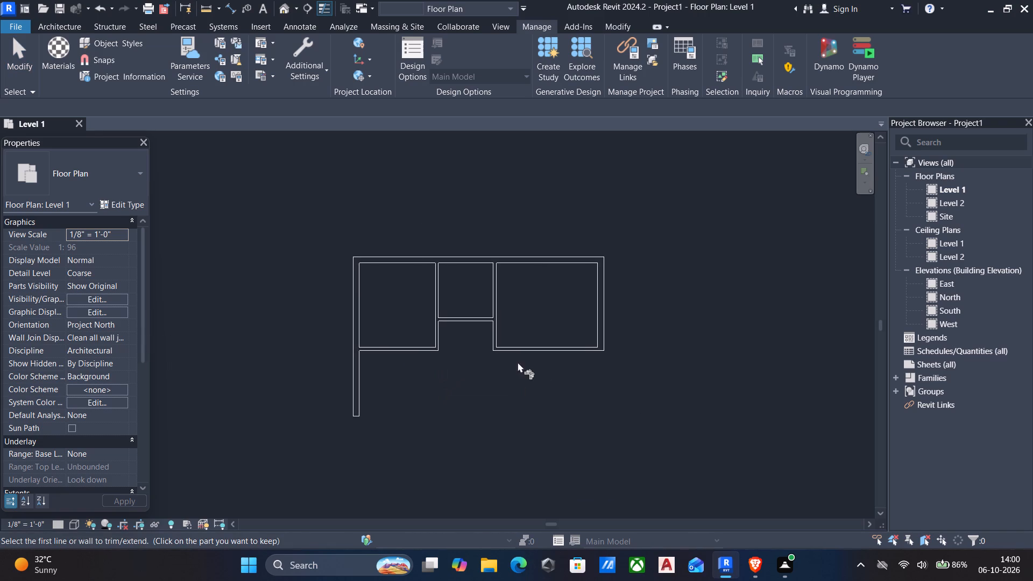
{"action": "key", "text": "Escape"}
Measure the first room's inner width along the top wall and its inner depth along the partition.
{"action": "scroll", "coordinate": [516, 363], "scroll_direction": "down", "scroll_amount": 2}
{"action": "middle_click_drag", "start_coordinate": [501, 365], "coordinate": [473, 367]}
{"action": "scroll", "coordinate": [448, 369], "scroll_direction": "up", "scroll_amount": 2}
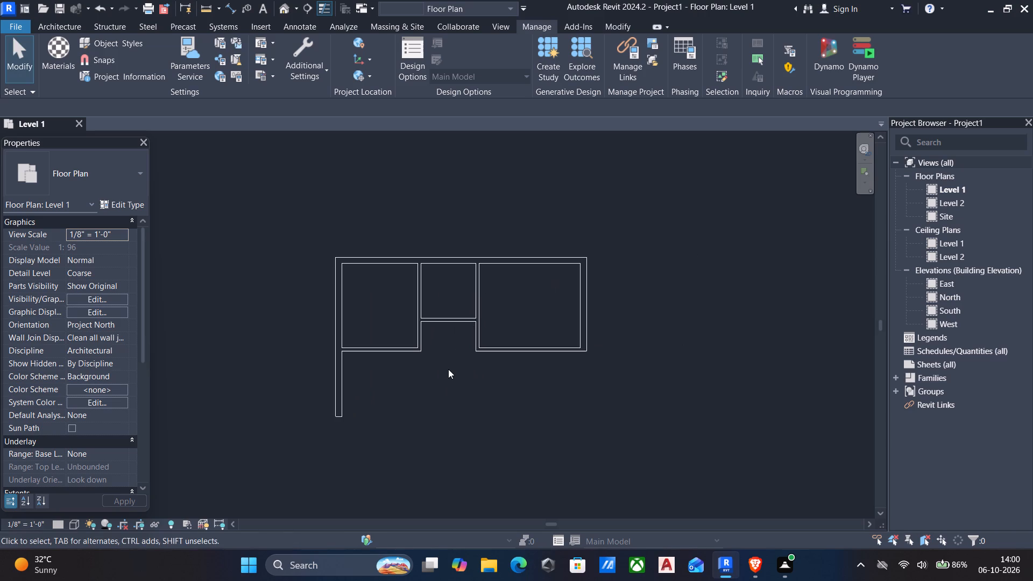
{"action": "type", "text": "DD"}
{"action": "scroll", "coordinate": [443, 374], "scroll_direction": "up", "scroll_amount": 5}
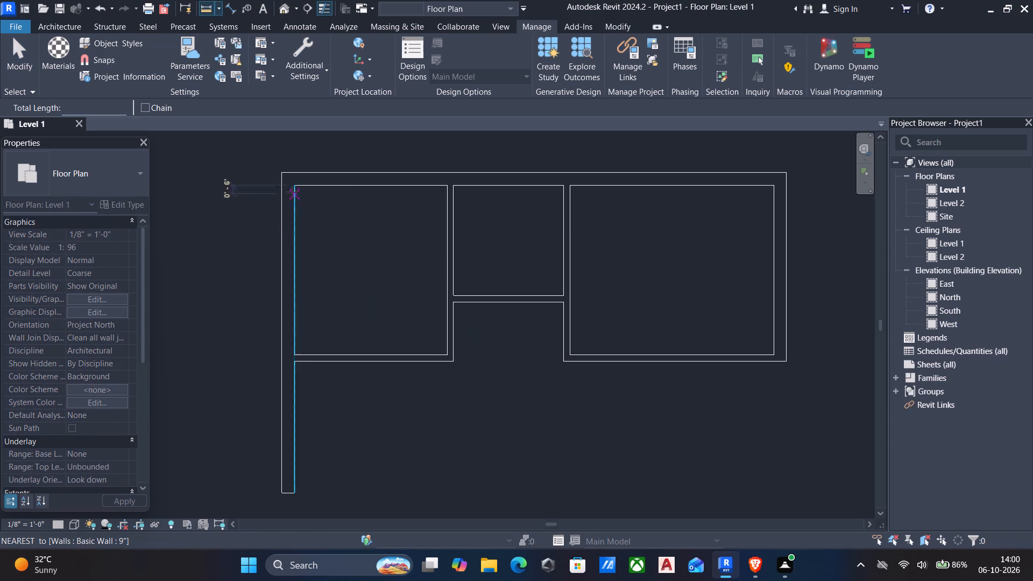
{"action": "left_click", "coordinate": [294, 189]}
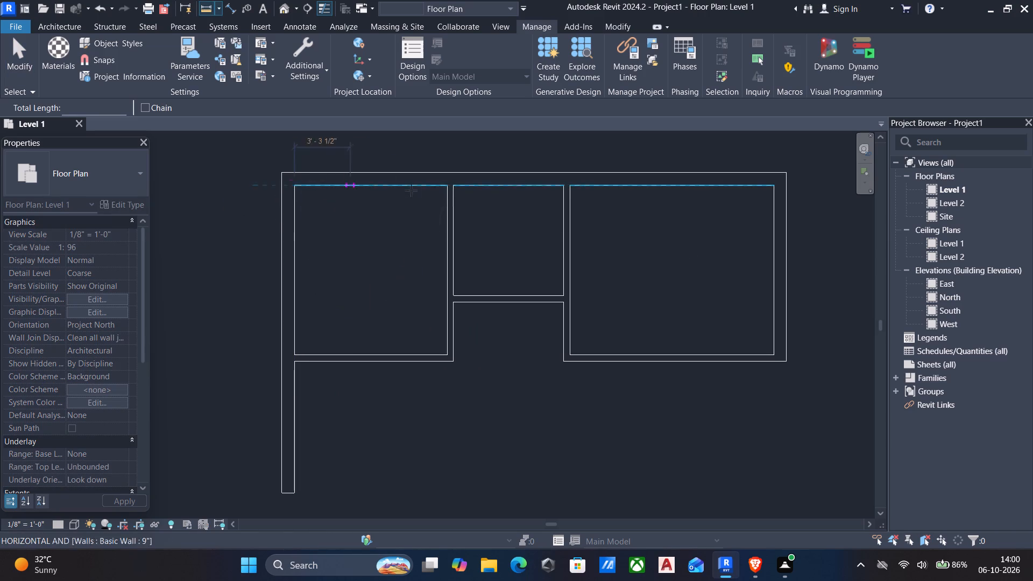
{"action": "left_click", "coordinate": [446, 183]}
{"action": "scroll", "coordinate": [464, 288], "scroll_direction": "up", "scroll_amount": 3}
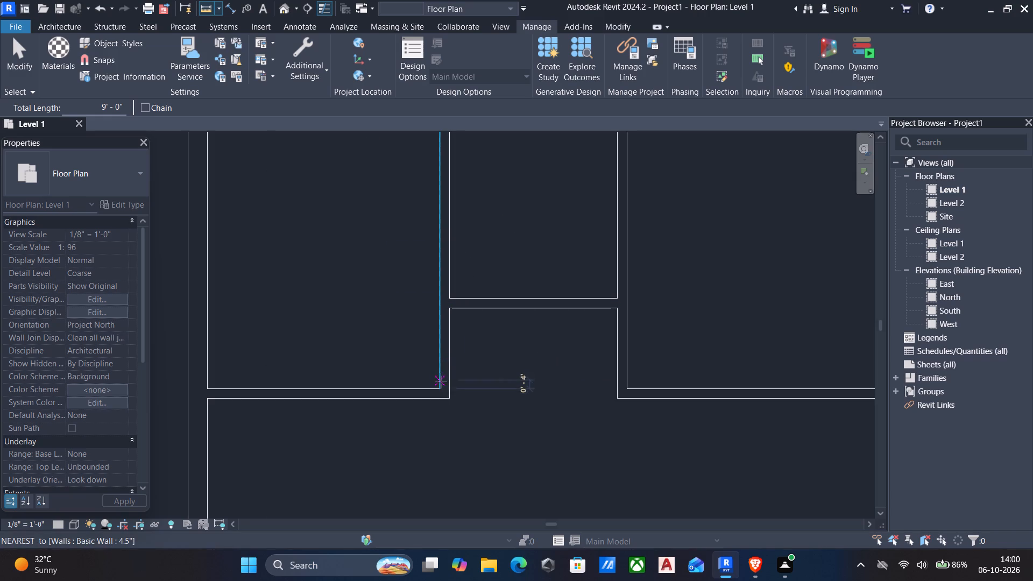
{"action": "middle_click_drag", "start_coordinate": [440, 384], "coordinate": [434, 397]}
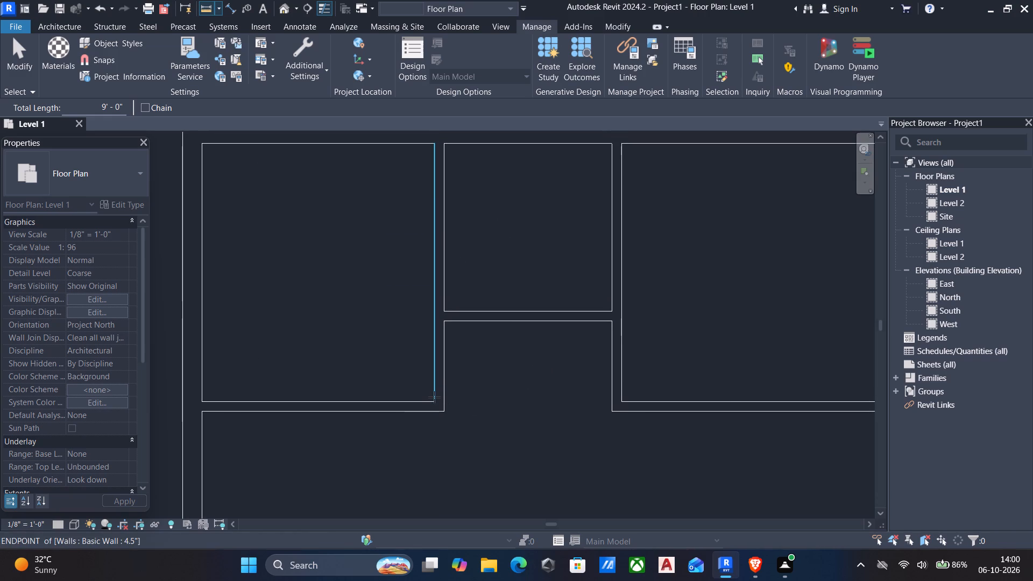
{"action": "left_click", "coordinate": [434, 397]}
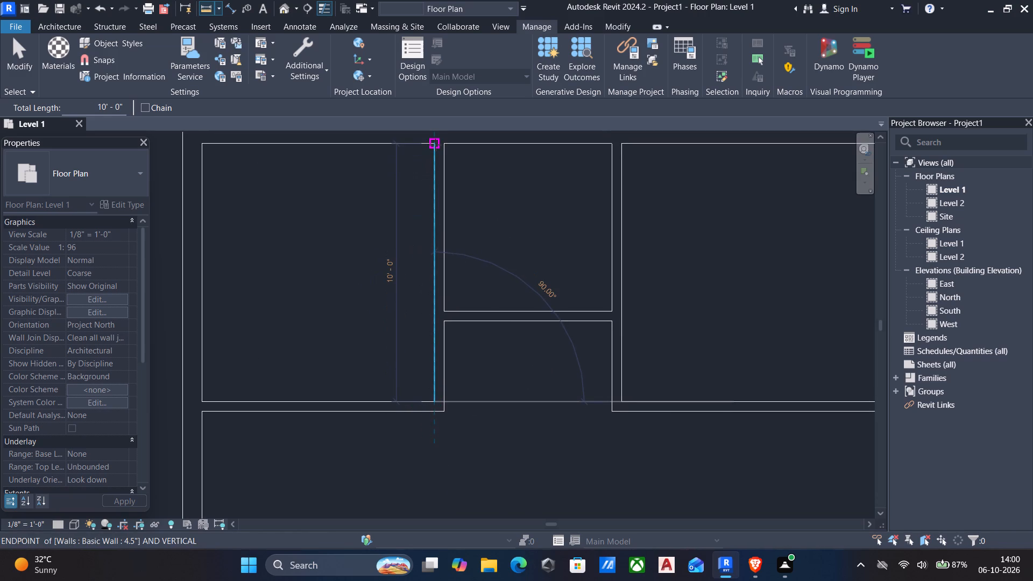
{"action": "left_click", "coordinate": [435, 145]}
Measure the small middle room's inner width along the top wall and its inner depth along its far wall.
{"action": "left_click", "coordinate": [449, 145]}
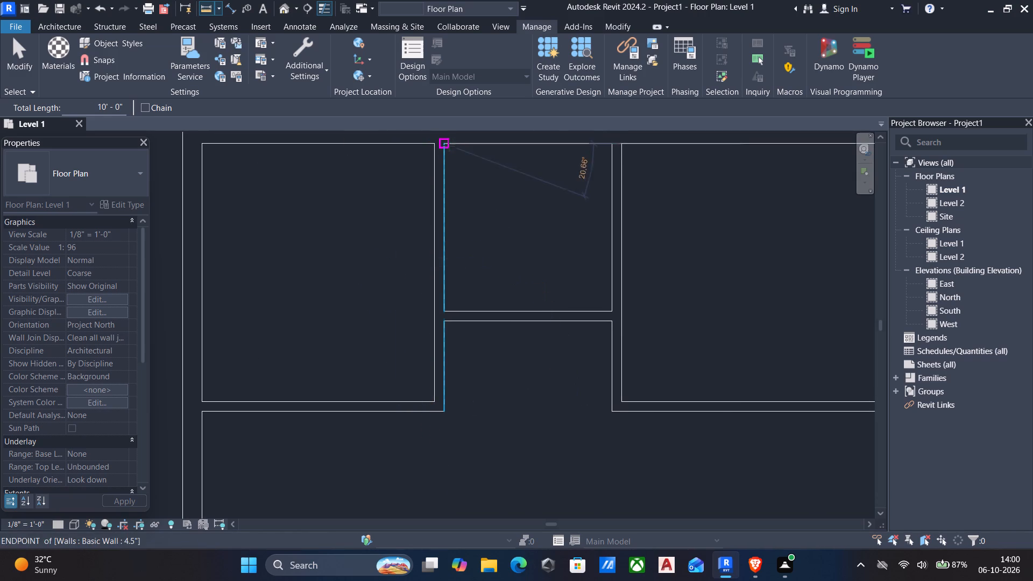
{"action": "middle_click_drag", "start_coordinate": [606, 143], "coordinate": [602, 226]}
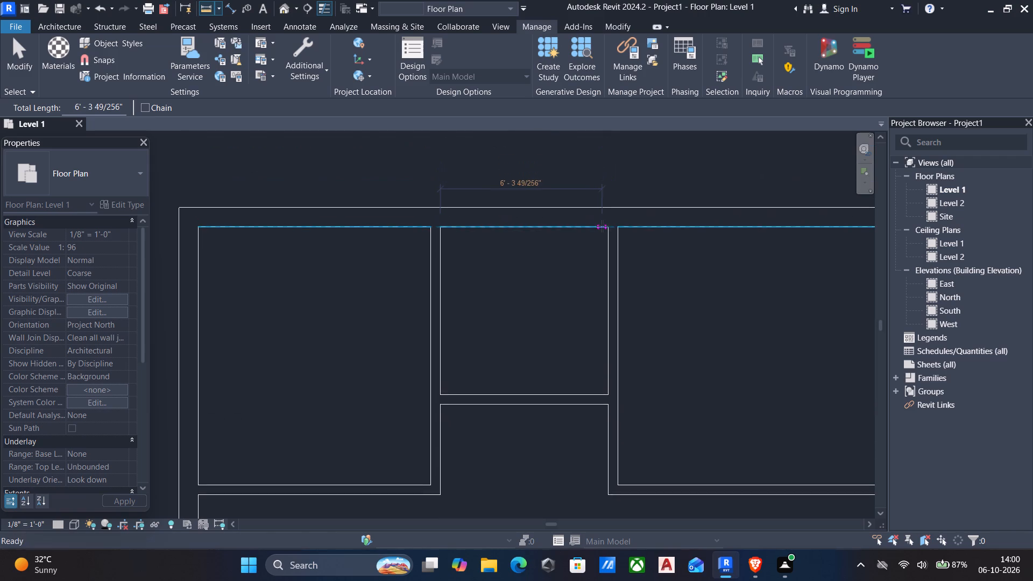
{"action": "left_click", "coordinate": [609, 230]}
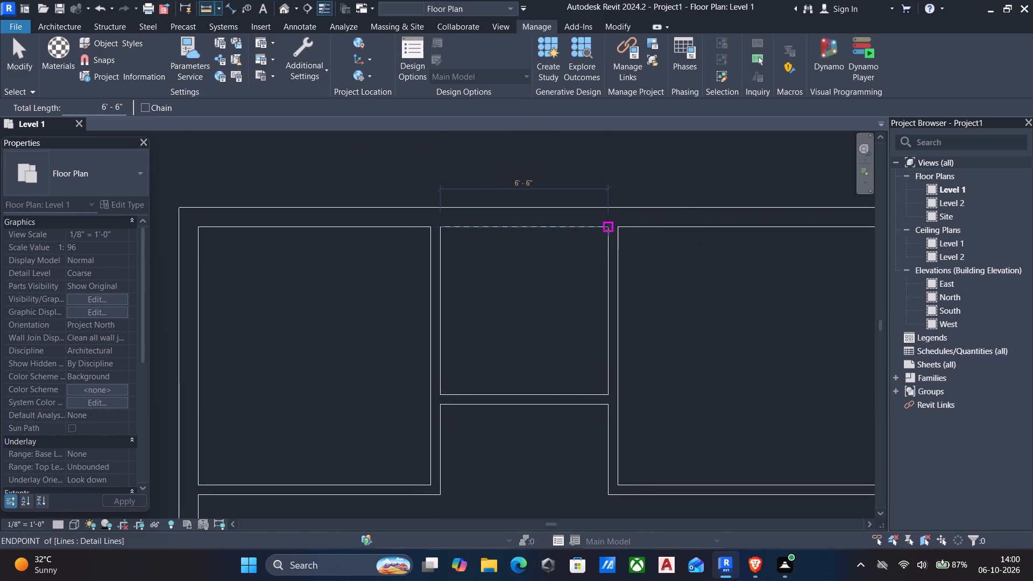
{"action": "left_click_drag", "start_coordinate": [605, 391], "coordinate": [605, 393]}
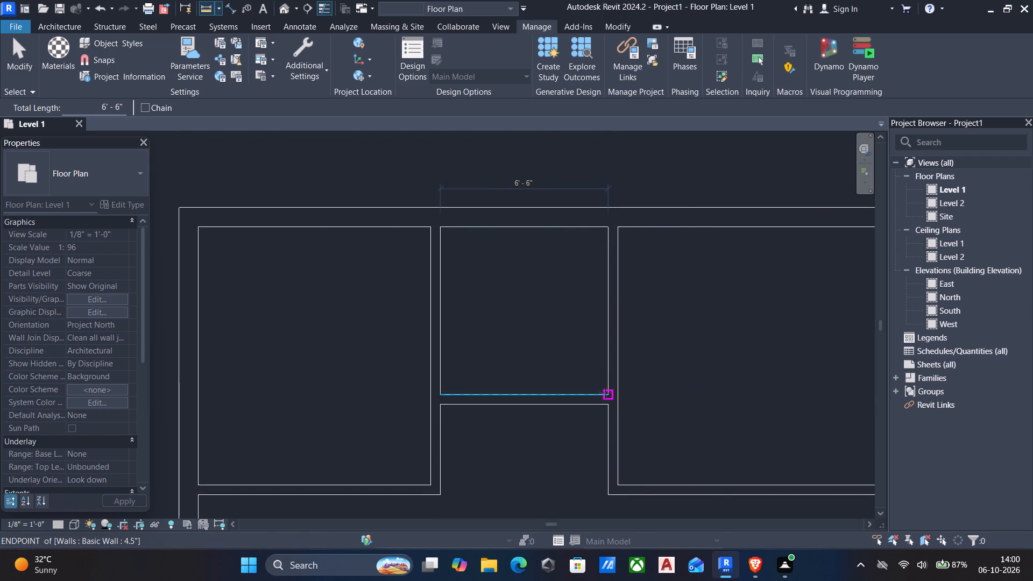
{"action": "left_click_drag", "start_coordinate": [605, 393], "coordinate": [612, 381]}
{"action": "left_click", "coordinate": [601, 227]}
{"action": "scroll", "coordinate": [610, 229], "scroll_direction": "down", "scroll_amount": 1}
Measure the large end room's depth along its inner partition and its width along the top wall.
{"action": "left_click", "coordinate": [615, 229]}
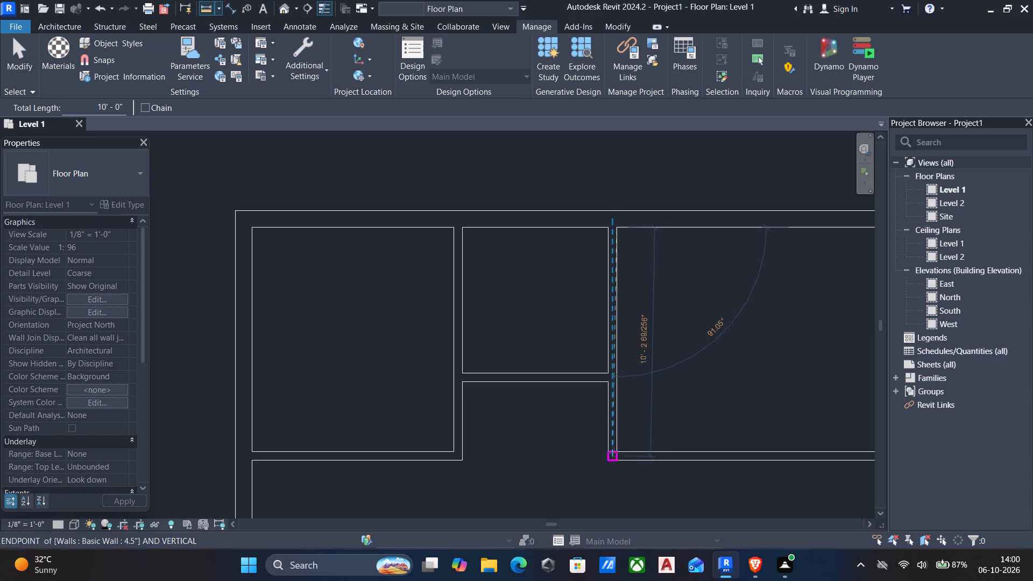
{"action": "left_click", "coordinate": [613, 452]}
{"action": "left_click", "coordinate": [622, 227]}
{"action": "middle_click_drag", "start_coordinate": [640, 227], "coordinate": [435, 251]}
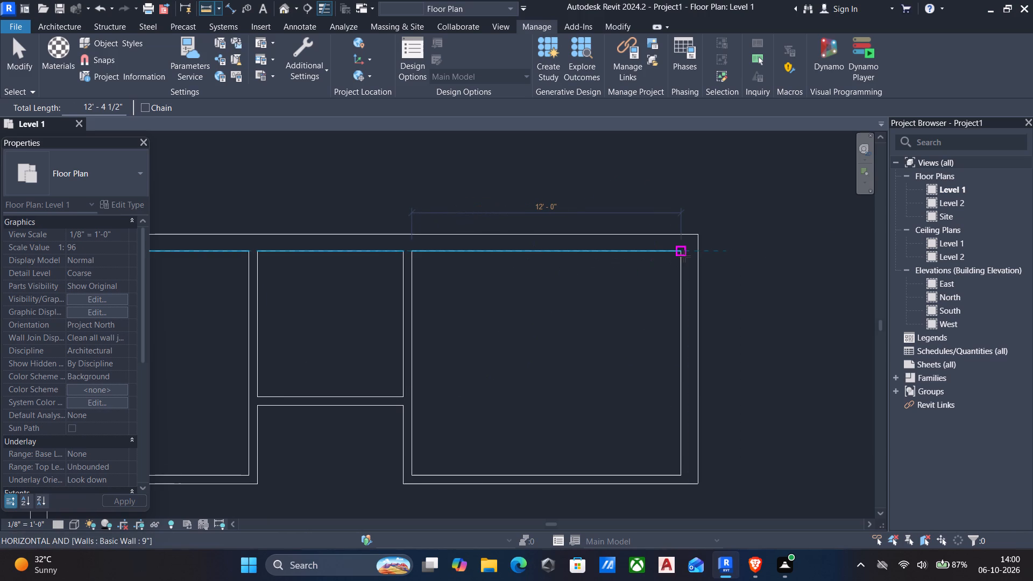
{"action": "left_click", "coordinate": [688, 252]}
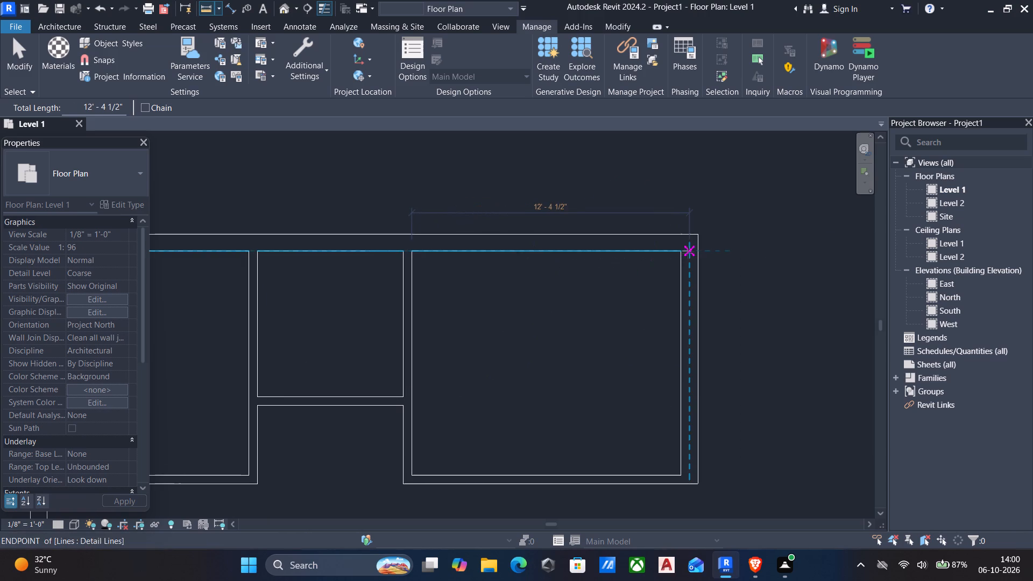
{"action": "scroll", "coordinate": [679, 250], "scroll_direction": "down", "scroll_amount": 3}
{"action": "middle_click_drag", "start_coordinate": [676, 253], "coordinate": [715, 252]}
{"action": "scroll", "coordinate": [696, 253], "scroll_direction": "up", "scroll_amount": 2}
{"action": "scroll", "coordinate": [684, 259], "scroll_direction": "down", "scroll_amount": 2}
{"action": "middle_click_drag", "start_coordinate": [685, 259], "coordinate": [801, 259]}
{"action": "key", "text": "Escape"}
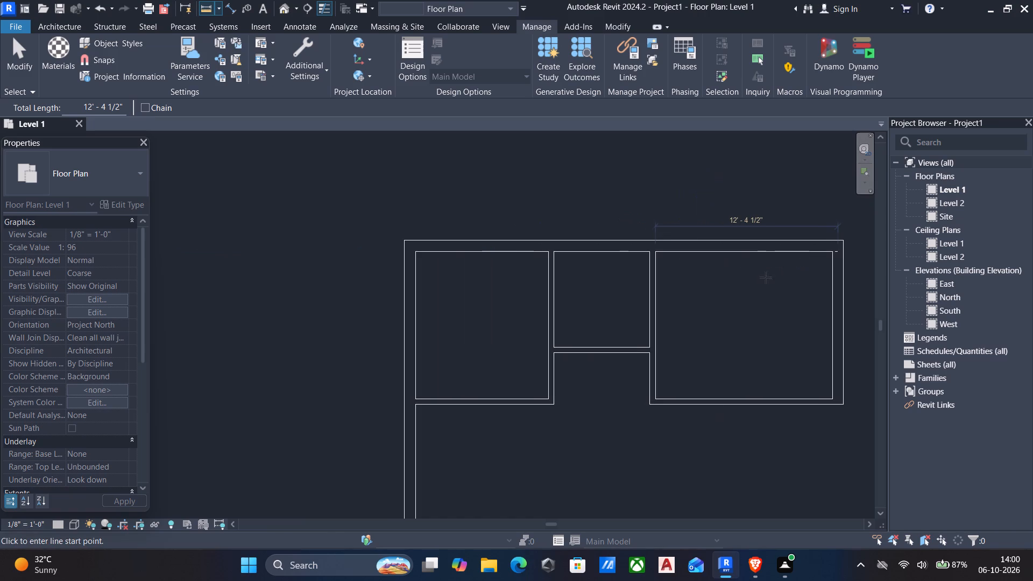
{"action": "scroll", "coordinate": [766, 285], "scroll_direction": "down", "scroll_amount": 2}
{"action": "middle_click_drag", "start_coordinate": [781, 320], "coordinate": [905, 293]}
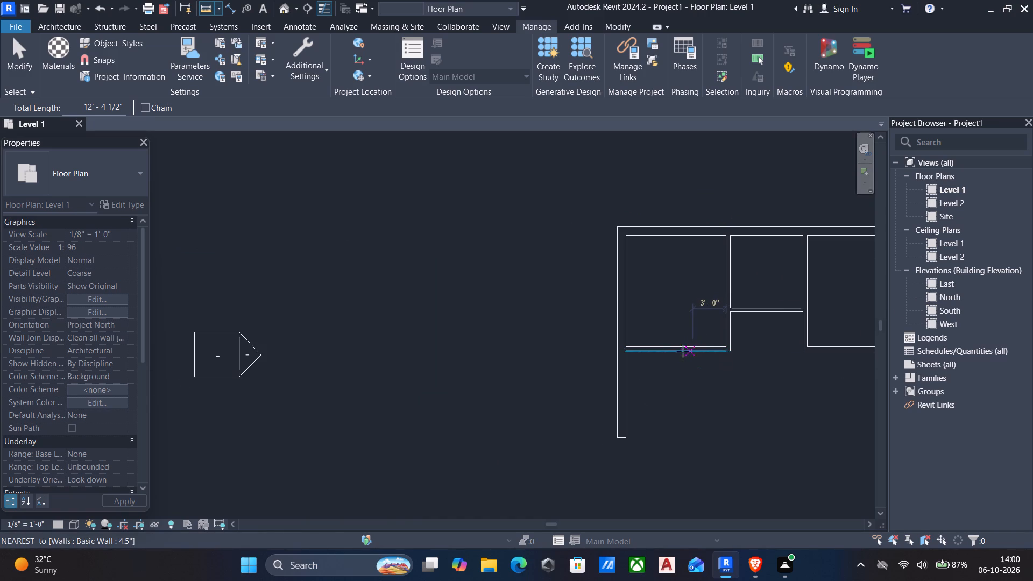
{"action": "key", "text": "Escape"}
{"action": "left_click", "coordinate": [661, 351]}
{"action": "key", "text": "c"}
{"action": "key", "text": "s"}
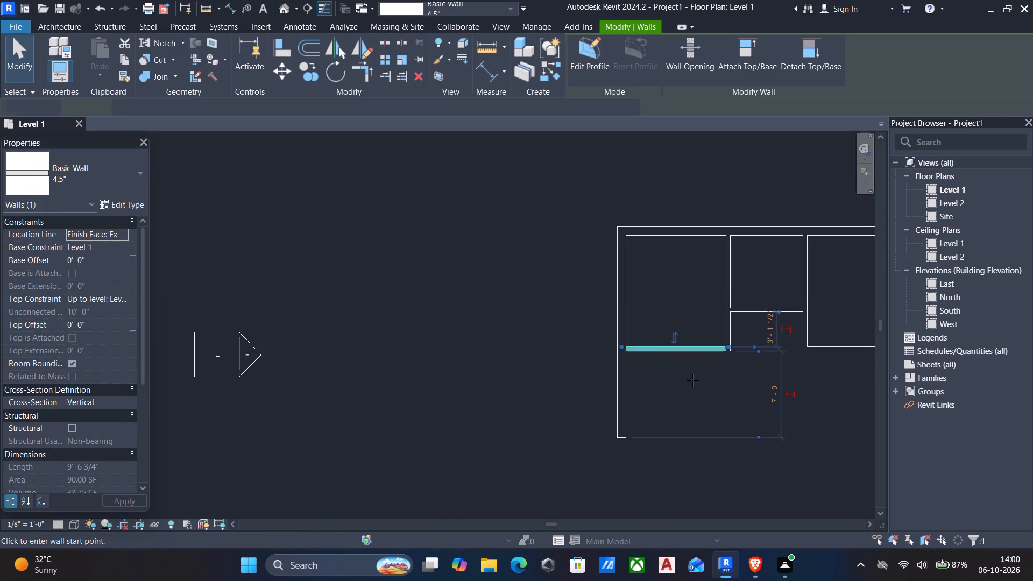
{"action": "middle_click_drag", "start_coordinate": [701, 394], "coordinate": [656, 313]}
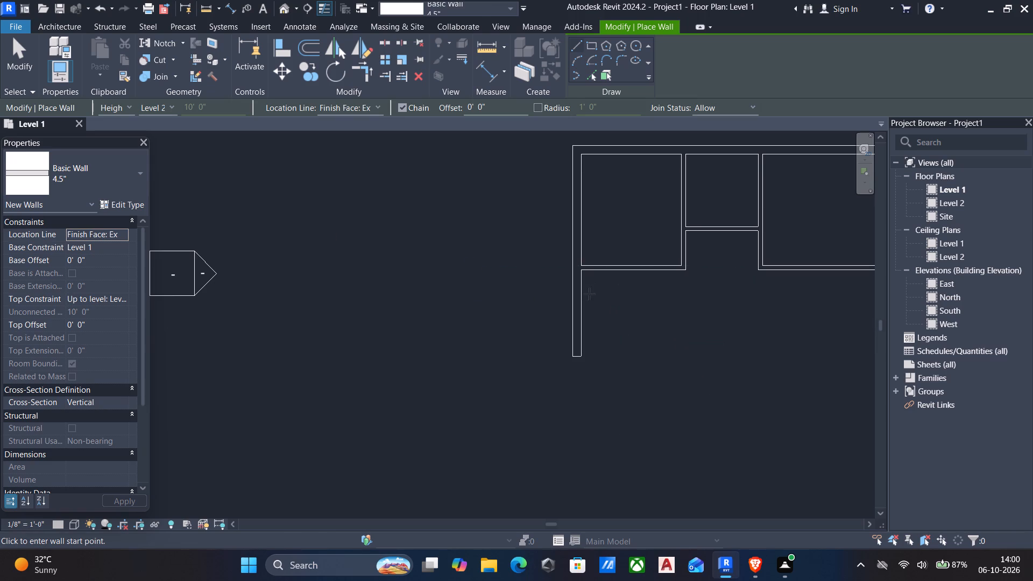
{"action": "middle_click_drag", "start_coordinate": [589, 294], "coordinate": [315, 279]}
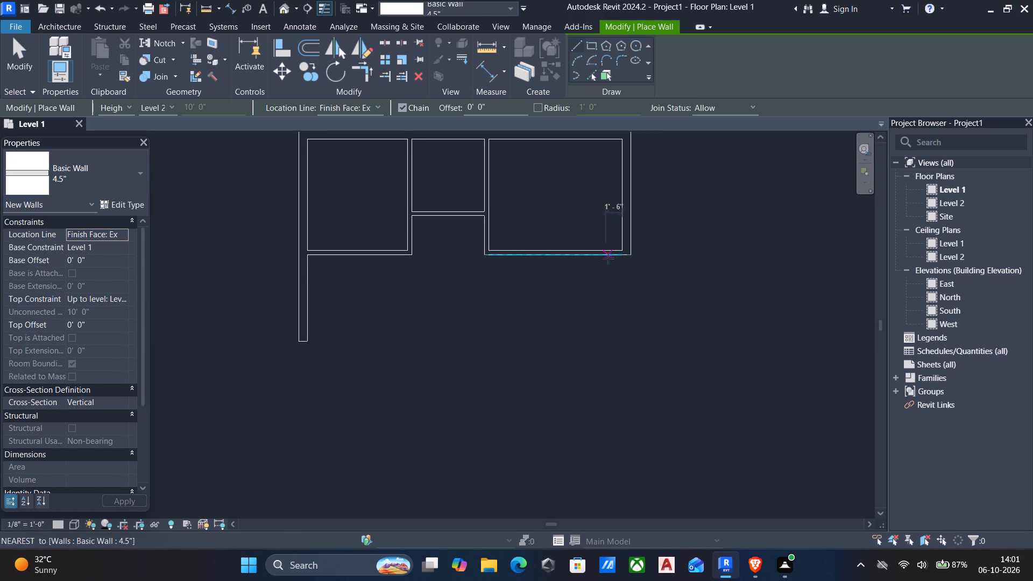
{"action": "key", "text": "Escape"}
Extend the 9" outer vertical wall of the 12' room downward, well past the room's bottom wall.
{"action": "left_click", "coordinate": [622, 225]}
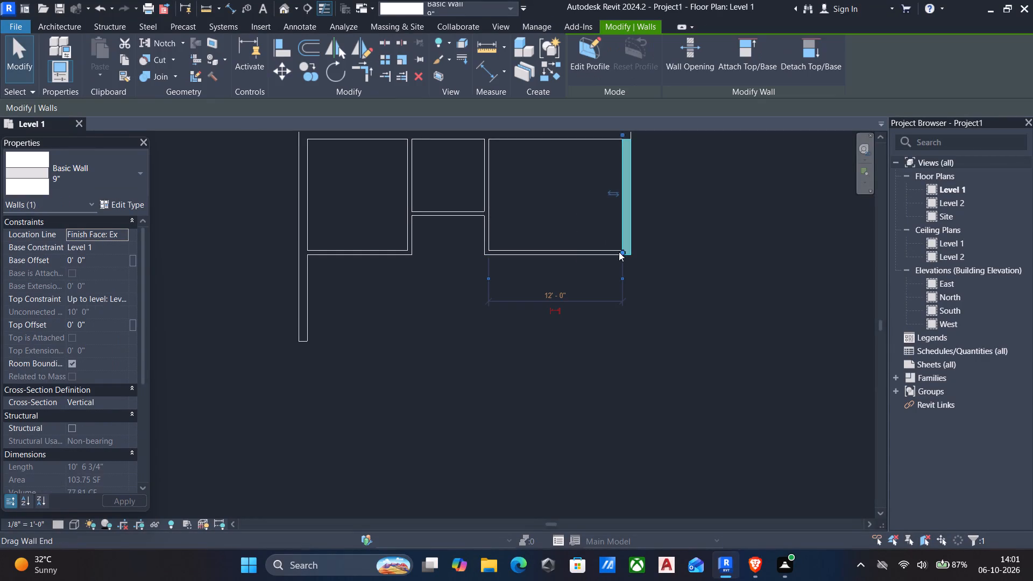
{"action": "left_click_drag", "start_coordinate": [625, 253], "coordinate": [631, 498]}
{"action": "key", "text": "Escape"}
Draw a 4.5" horizontal wall about 13' long inward from the extended 9" wall, 11' below the 12' room's bottom wall.
{"action": "left_click", "coordinate": [549, 251]}
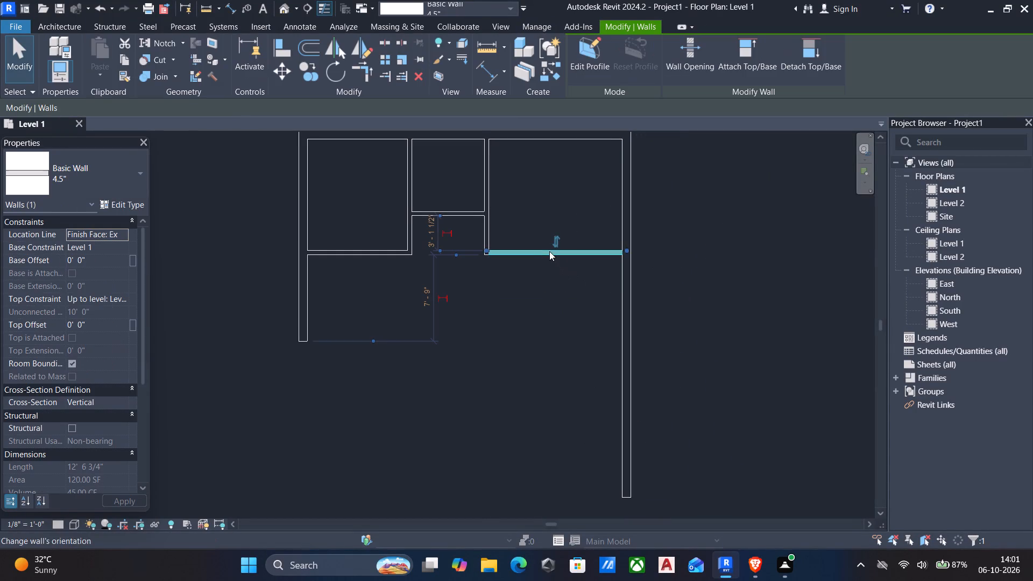
{"action": "key", "text": "c"}
{"action": "key", "text": "s"}
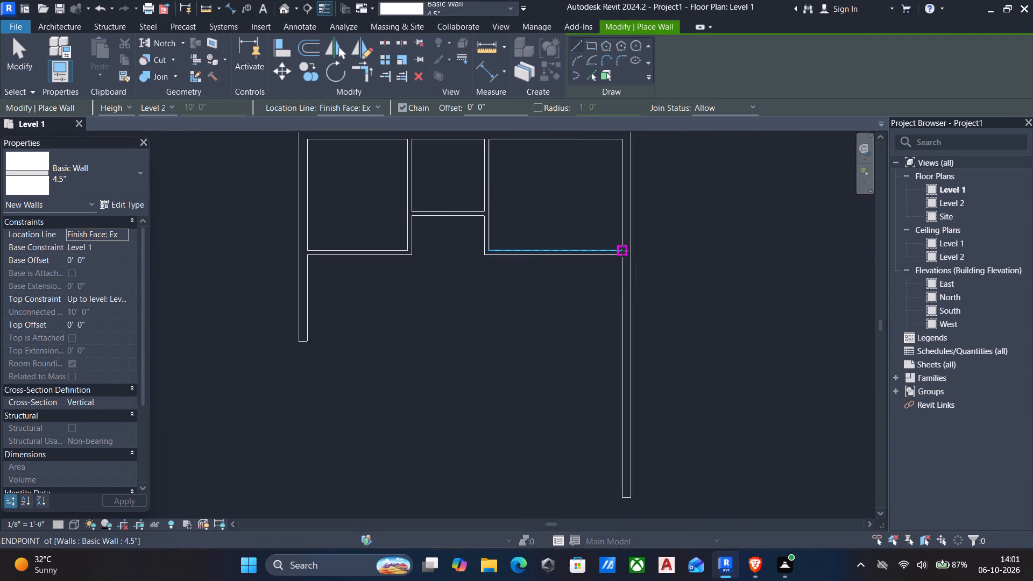
{"action": "scroll", "coordinate": [626, 259], "scroll_direction": "up", "scroll_amount": 3}
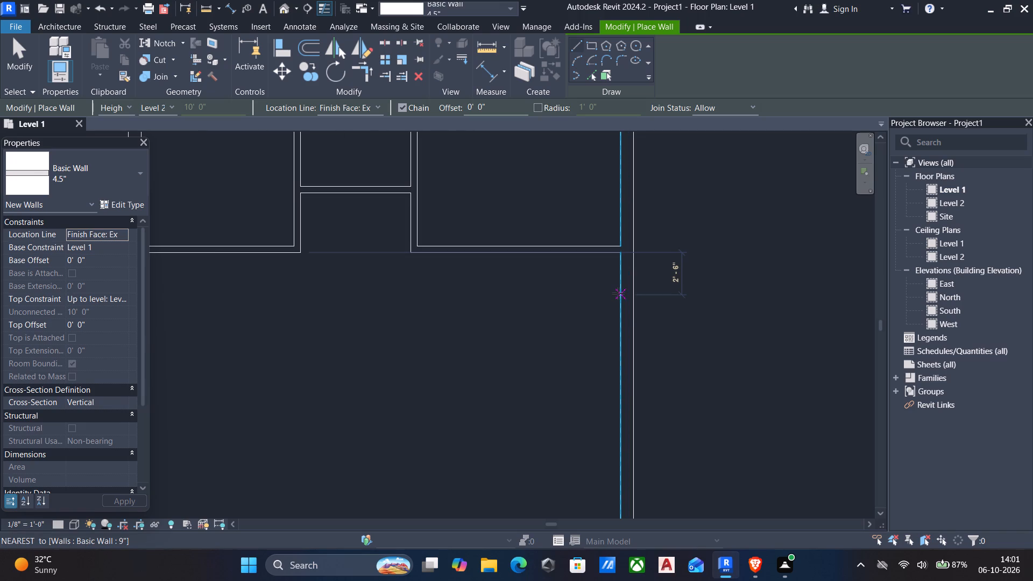
{"action": "type", "text": "11'"}
{"action": "key", "text": "Return"}
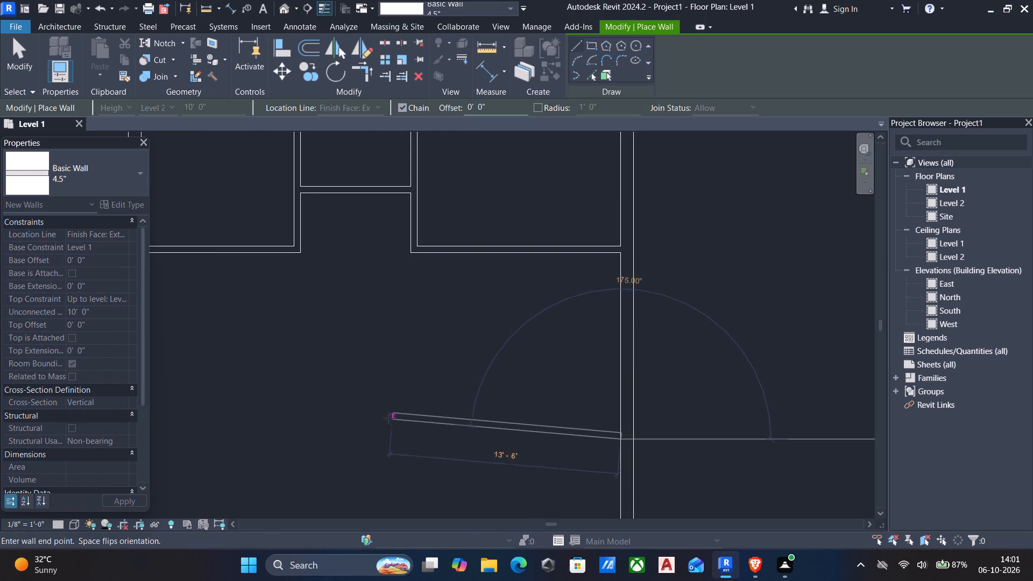
{"action": "key", "text": "space"}
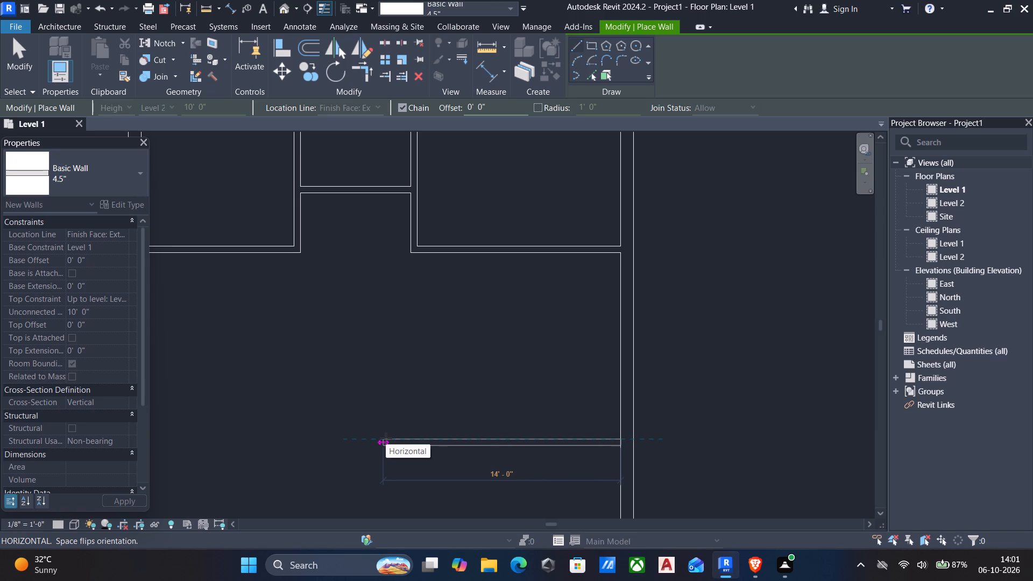
{"action": "left_click", "coordinate": [404, 440]}
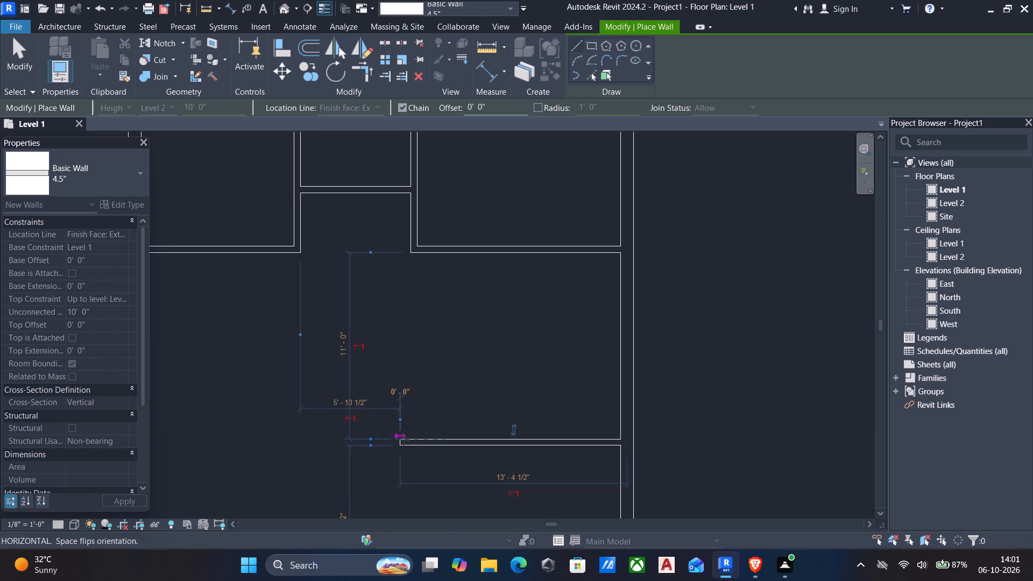
{"action": "scroll", "coordinate": [406, 440], "scroll_direction": "down", "scroll_amount": 2}
{"action": "middle_click_drag", "start_coordinate": [406, 440], "coordinate": [471, 384]}
{"action": "key", "text": "Escape"}
Draw a 10'6" long 4.5" horizontal wall inward from the 9" outer wall, 8'1" below the previous horizontal wall, with its orientation flipped.
{"action": "scroll", "coordinate": [483, 399], "scroll_direction": "down", "scroll_amount": 1}
{"action": "middle_click_drag", "start_coordinate": [483, 400], "coordinate": [506, 351]}
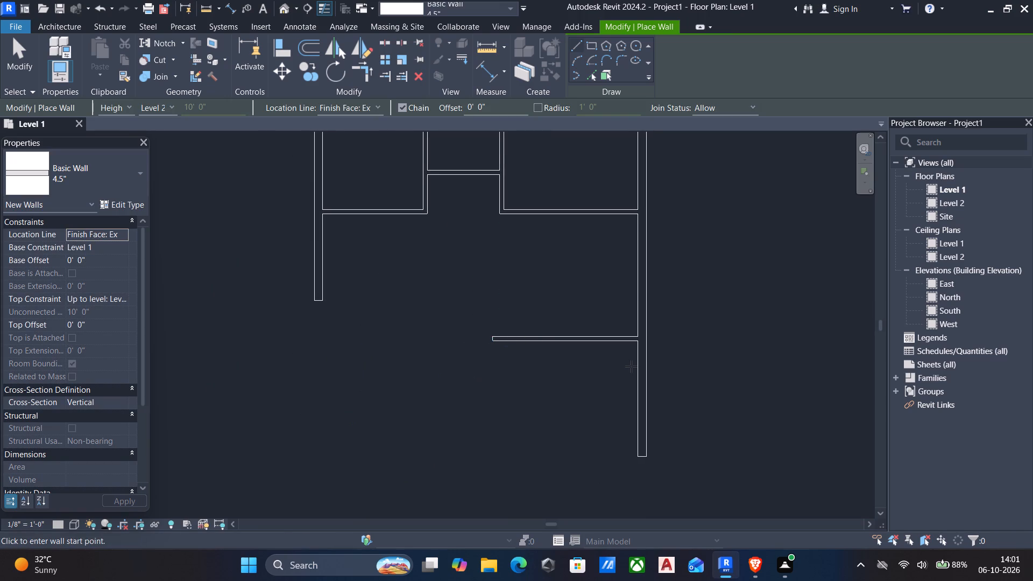
{"action": "scroll", "coordinate": [631, 366], "scroll_direction": "down", "scroll_amount": 1}
{"action": "middle_click_drag", "start_coordinate": [631, 366], "coordinate": [638, 317]}
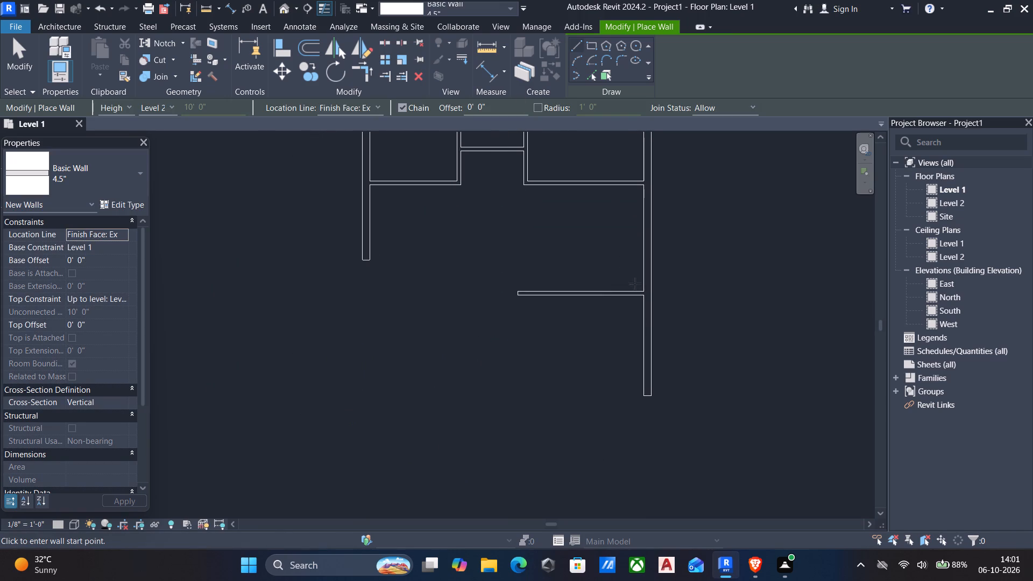
{"action": "scroll", "coordinate": [667, 317], "scroll_direction": "up", "scroll_amount": 4}
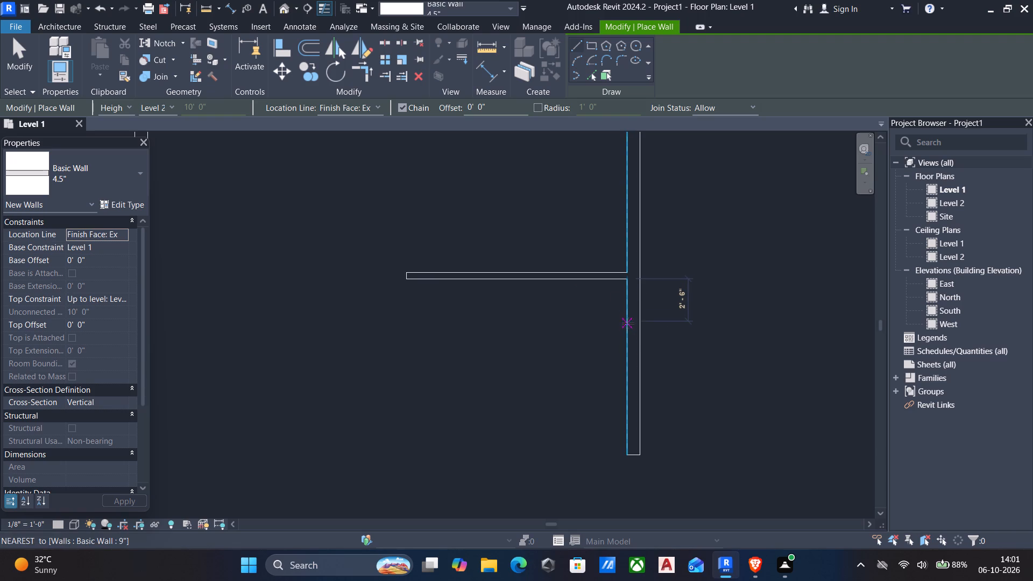
{"action": "type", "text": "8'1\""}
{"action": "key", "text": "Return"}
{"action": "scroll", "coordinate": [612, 343], "scroll_direction": "down", "scroll_amount": 4}
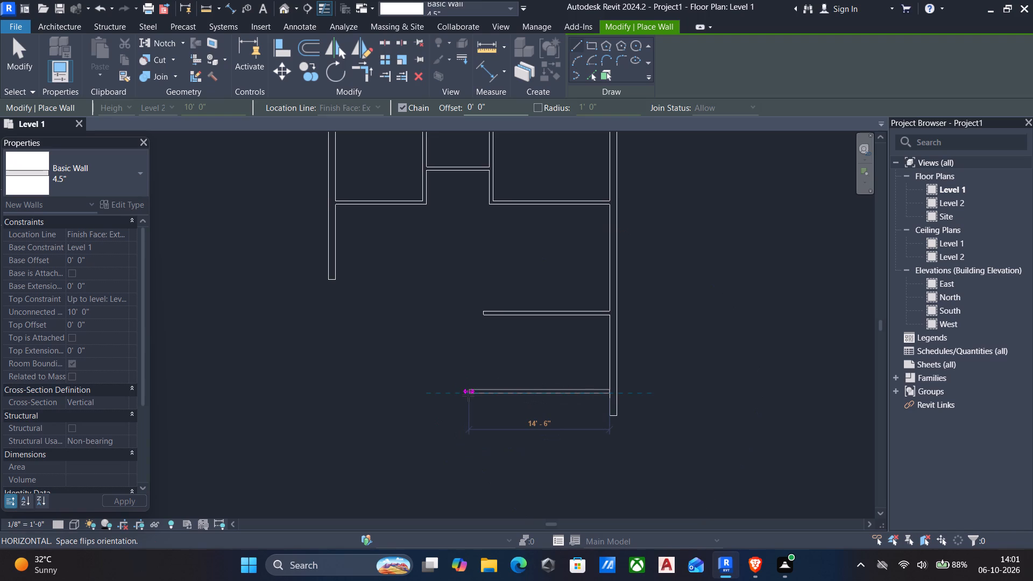
{"action": "key", "text": "space"}
{"action": "middle_click_drag", "start_coordinate": [468, 395], "coordinate": [469, 379]}
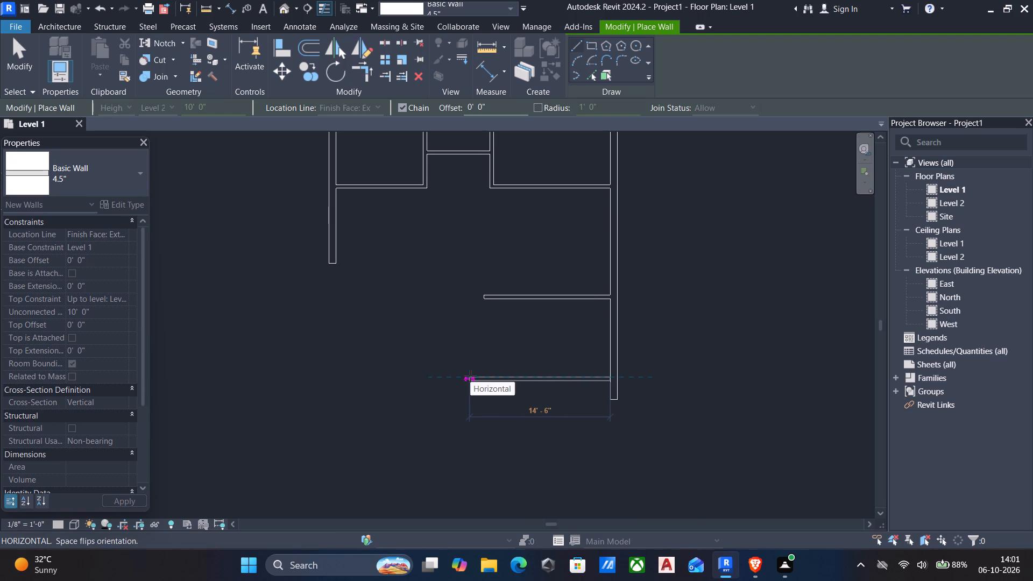
{"action": "type", "text": "10'6\""}
{"action": "key", "text": "Return"}
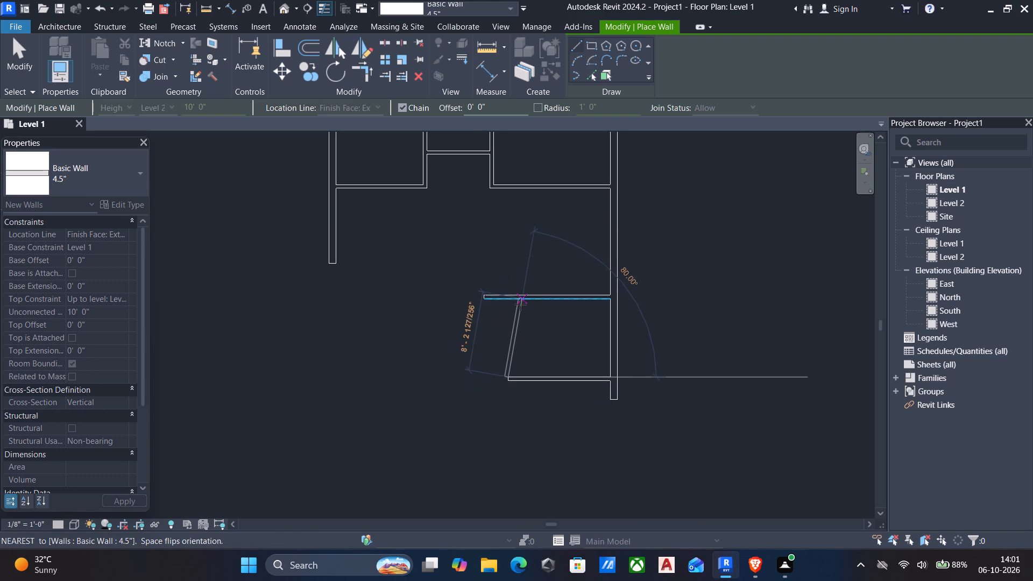
Draw a 4.5" vertical wall from the 10'6" wall's free end up to the horizontal wall above, closing the small room.
{"action": "scroll", "coordinate": [501, 304], "scroll_direction": "up", "scroll_amount": 3}
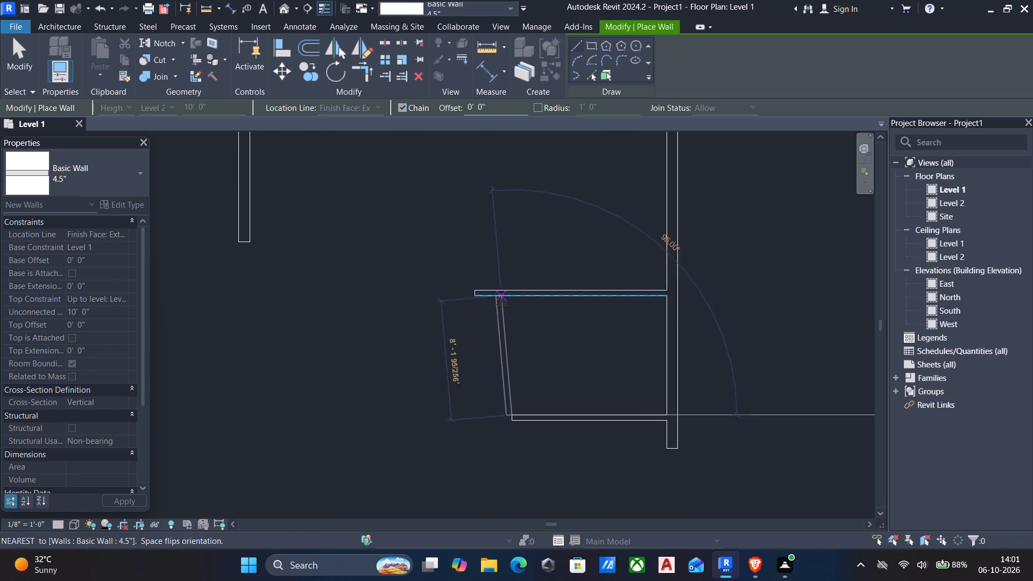
{"action": "left_click", "coordinate": [507, 295]}
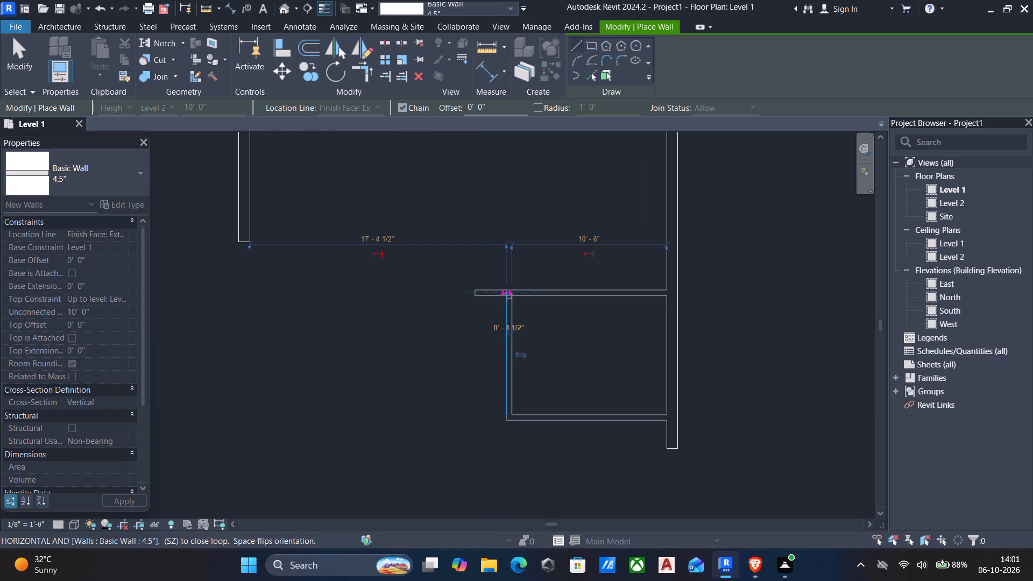
{"action": "key", "text": "Escape"}
{"action": "scroll", "coordinate": [487, 310], "scroll_direction": "down", "scroll_amount": 2}
{"action": "middle_click_drag", "start_coordinate": [500, 315], "coordinate": [568, 274]}
{"action": "scroll", "coordinate": [557, 366], "scroll_direction": "down", "scroll_amount": 1}
{"action": "middle_click_drag", "start_coordinate": [557, 368], "coordinate": [547, 346]}
{"action": "scroll", "coordinate": [626, 369], "scroll_direction": "up", "scroll_amount": 2}
{"action": "scroll", "coordinate": [594, 365], "scroll_direction": "down", "scroll_amount": 2}
{"action": "middle_click_drag", "start_coordinate": [583, 366], "coordinate": [665, 372]}
{"action": "scroll", "coordinate": [591, 365], "scroll_direction": "down", "scroll_amount": 3}
{"action": "middle_click_drag", "start_coordinate": [537, 364], "coordinate": [551, 387]}
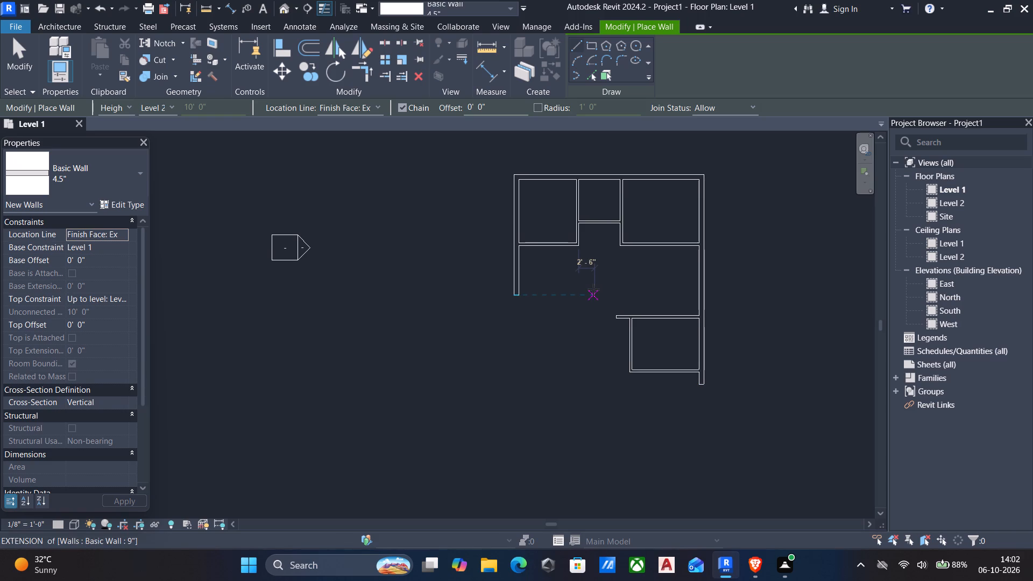
{"action": "key", "text": "Escape"}
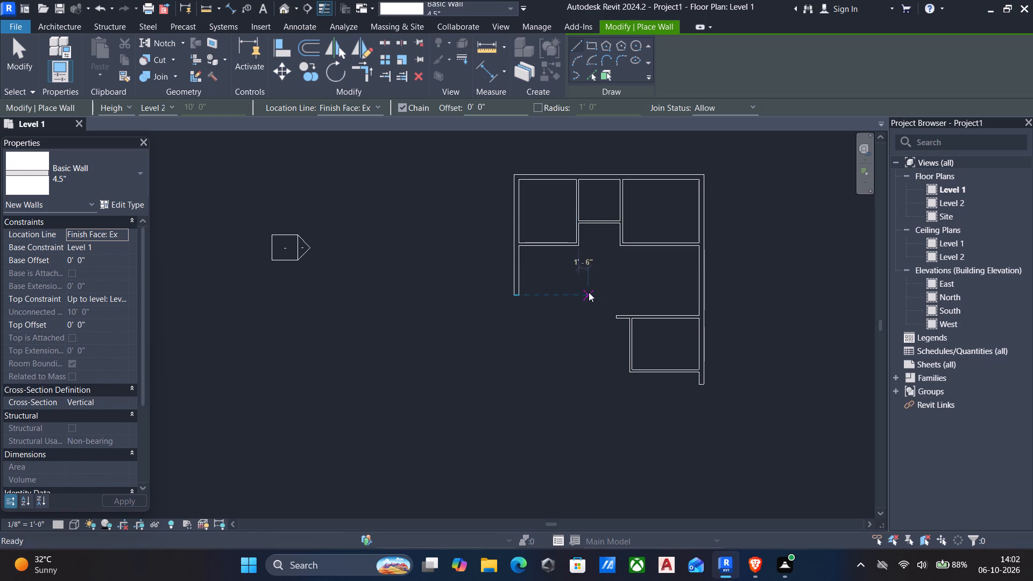
Extend the opposite 9" outer vertical wall of the 9' room straight downward, past the bottom of the newly closed small room.
{"action": "scroll", "coordinate": [589, 292], "scroll_direction": "up", "scroll_amount": 2}
{"action": "left_click", "coordinate": [487, 282]}
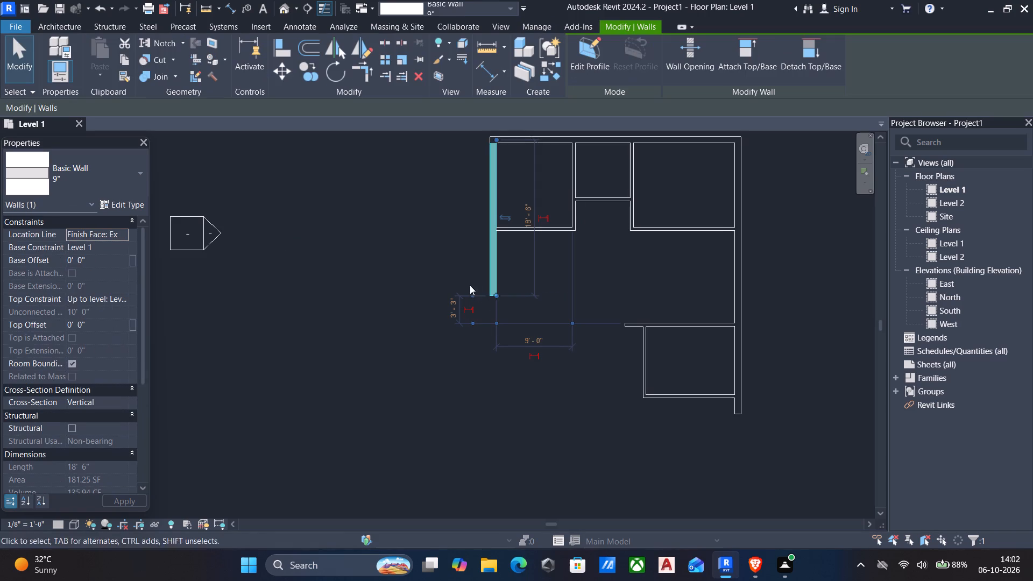
{"action": "left_click_drag", "start_coordinate": [496, 297], "coordinate": [479, 450]}
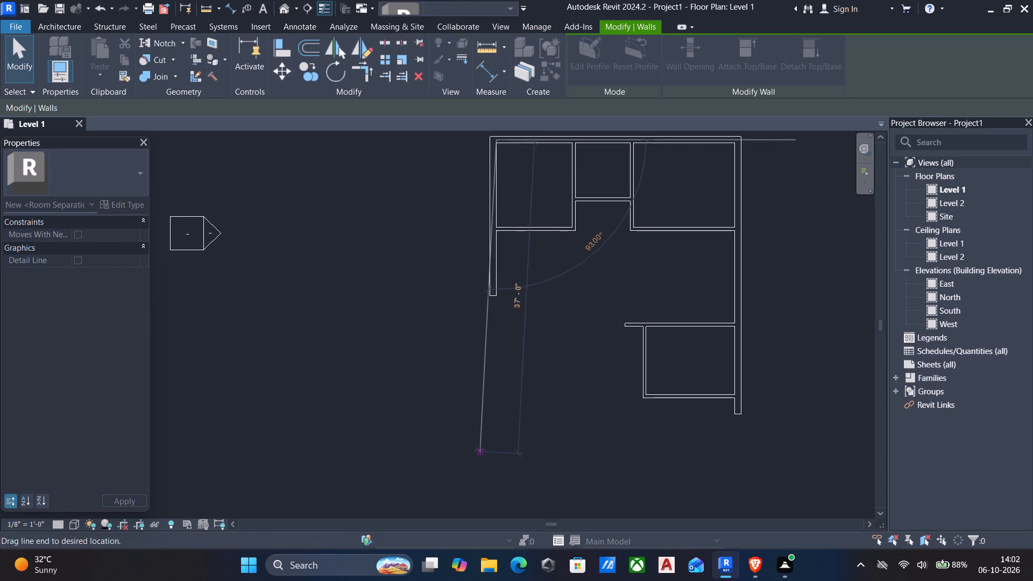
{"action": "left_click_drag", "start_coordinate": [479, 450], "coordinate": [491, 458]}
{"action": "key", "text": "Escape"}
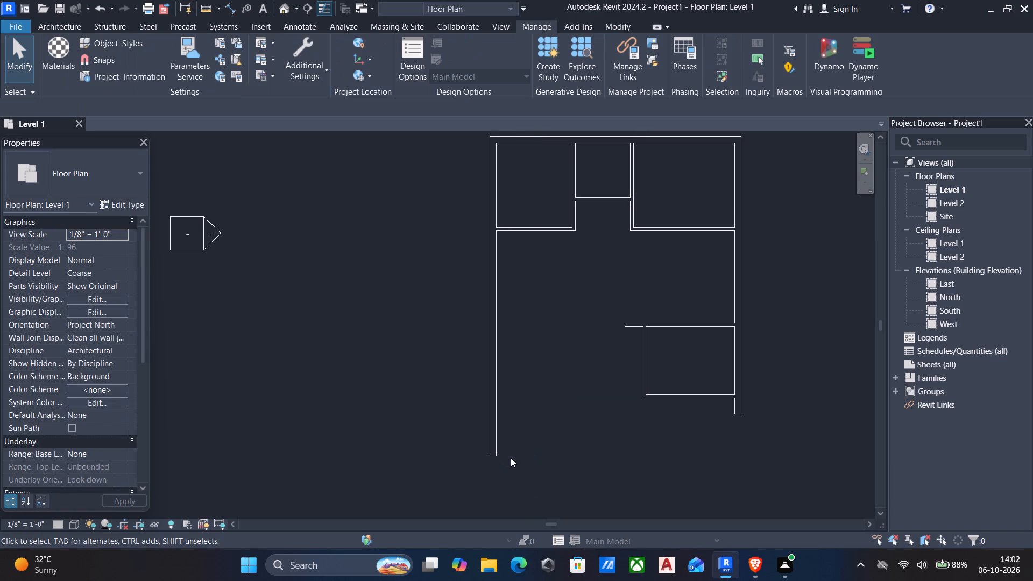
Align the free end of the 13' horizontal wall to the inner face of the extended 9" wall, spanning the full building width.
{"action": "type", "text": "AL"}
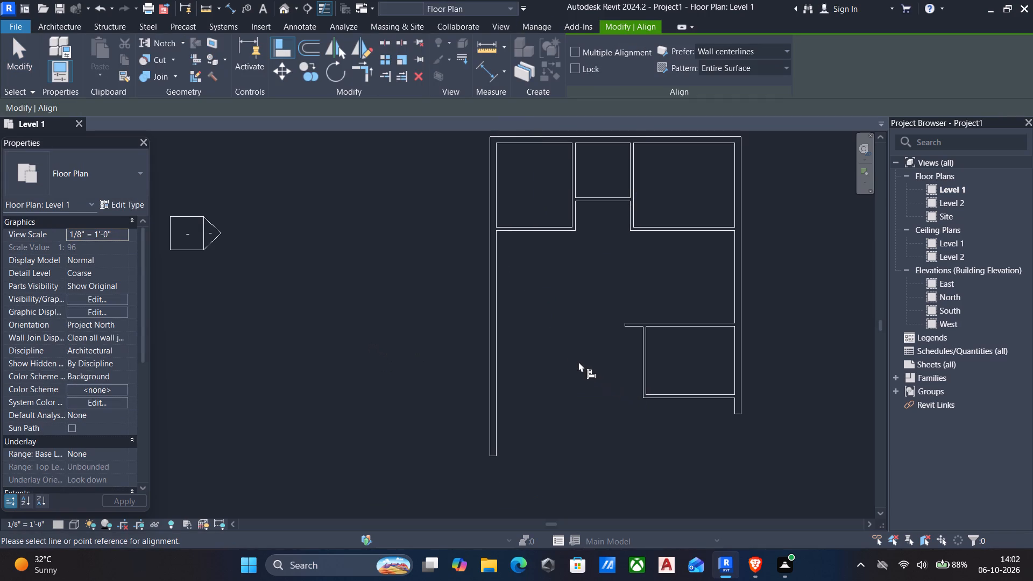
{"action": "left_click", "coordinate": [497, 347]}
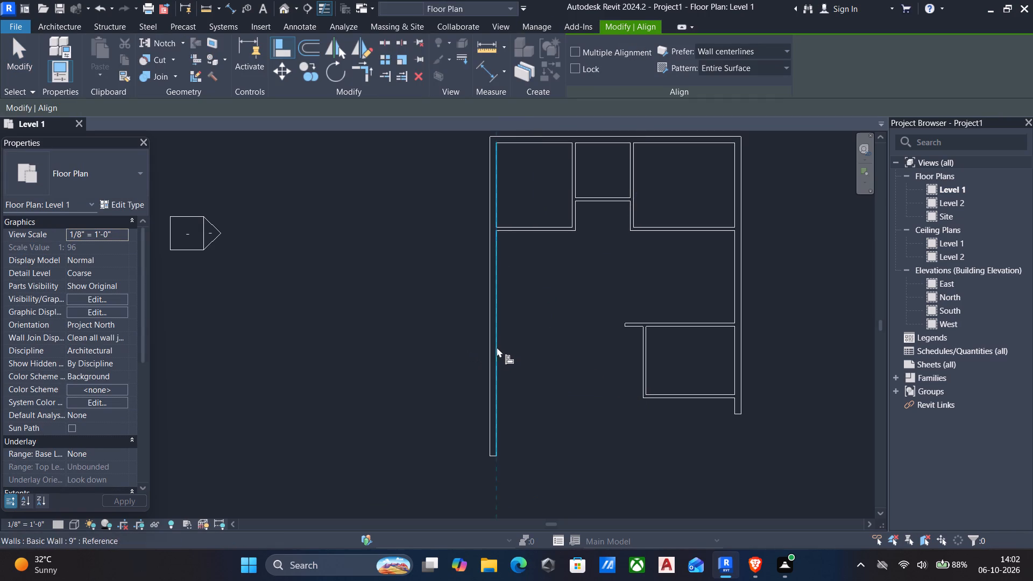
{"action": "scroll", "coordinate": [622, 331], "scroll_direction": "up", "scroll_amount": 7}
{"action": "left_click", "coordinate": [622, 317]}
{"action": "scroll", "coordinate": [532, 375], "scroll_direction": "down", "scroll_amount": 6}
{"action": "key", "text": "Escape"}
Measure along the extended 9" wall's inner face, from the 9' room's bottom wall down to the full-width horizontal wall.
{"action": "type", "text": "DD"}
{"action": "scroll", "coordinate": [908, 286], "scroll_direction": "up", "scroll_amount": 2}
{"action": "scroll", "coordinate": [362, 263], "scroll_direction": "up", "scroll_amount": 4}
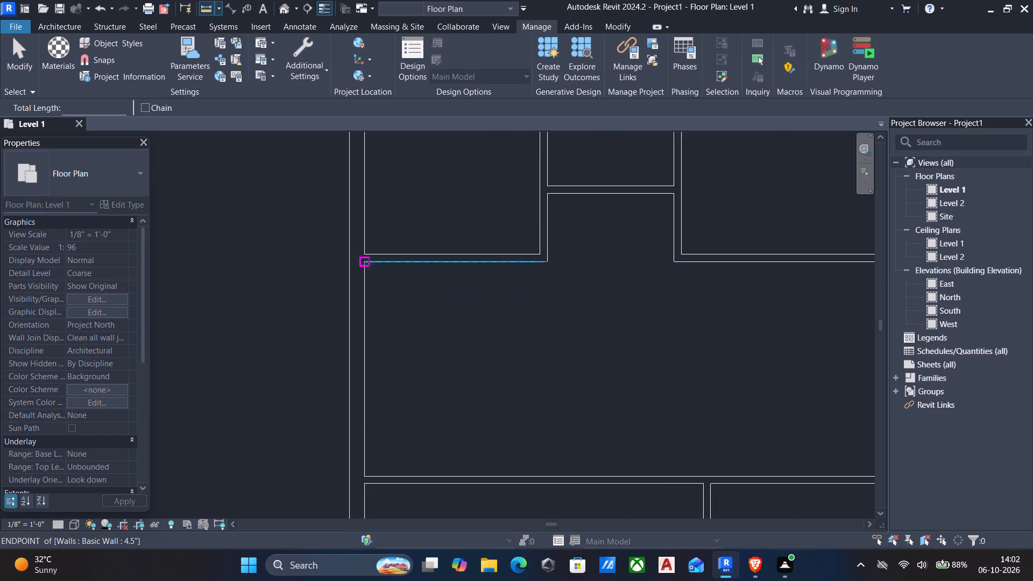
{"action": "left_click", "coordinate": [359, 262]}
{"action": "key", "text": "Escape"}
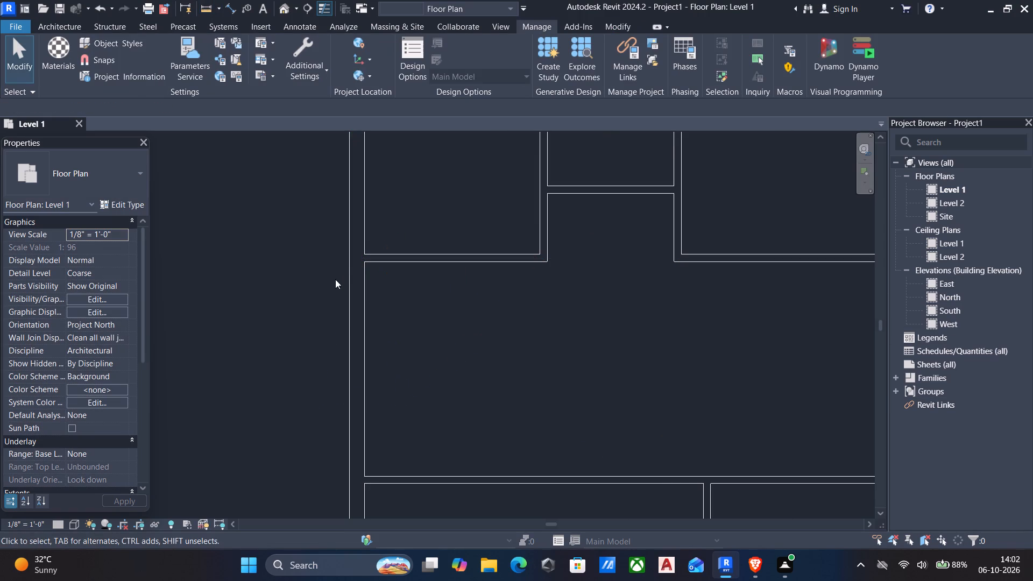
{"action": "type", "text": "DD"}
{"action": "scroll", "coordinate": [374, 270], "scroll_direction": "up", "scroll_amount": 2}
{"action": "left_click", "coordinate": [366, 260]}
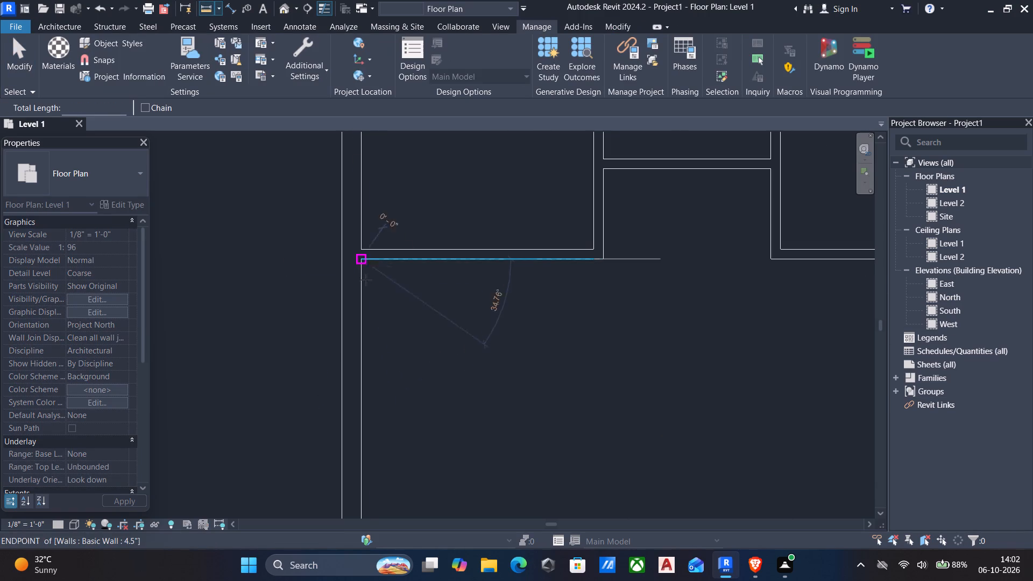
{"action": "scroll", "coordinate": [404, 353], "scroll_direction": "down", "scroll_amount": 1}
{"action": "middle_click_drag", "start_coordinate": [404, 353], "coordinate": [386, 278]}
{"action": "scroll", "coordinate": [375, 422], "scroll_direction": "up", "scroll_amount": 2}
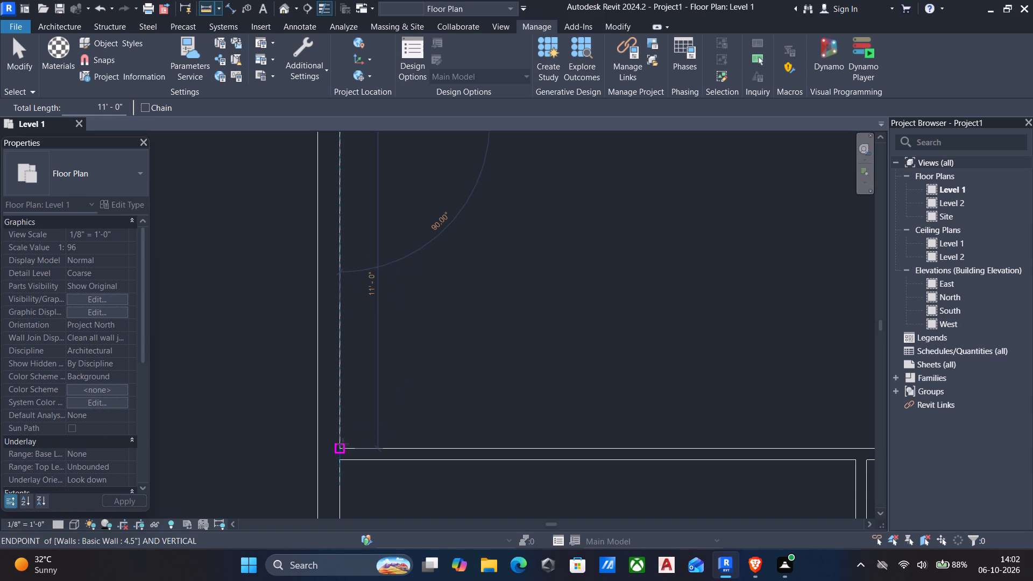
{"action": "left_click", "coordinate": [343, 444]}
{"action": "key", "text": "Escape"}
{"action": "scroll", "coordinate": [511, 418], "scroll_direction": "down", "scroll_amount": 1}
{"action": "middle_click_drag", "start_coordinate": [512, 418], "coordinate": [616, 408]}
{"action": "scroll", "coordinate": [616, 408], "scroll_direction": "down", "scroll_amount": 1}
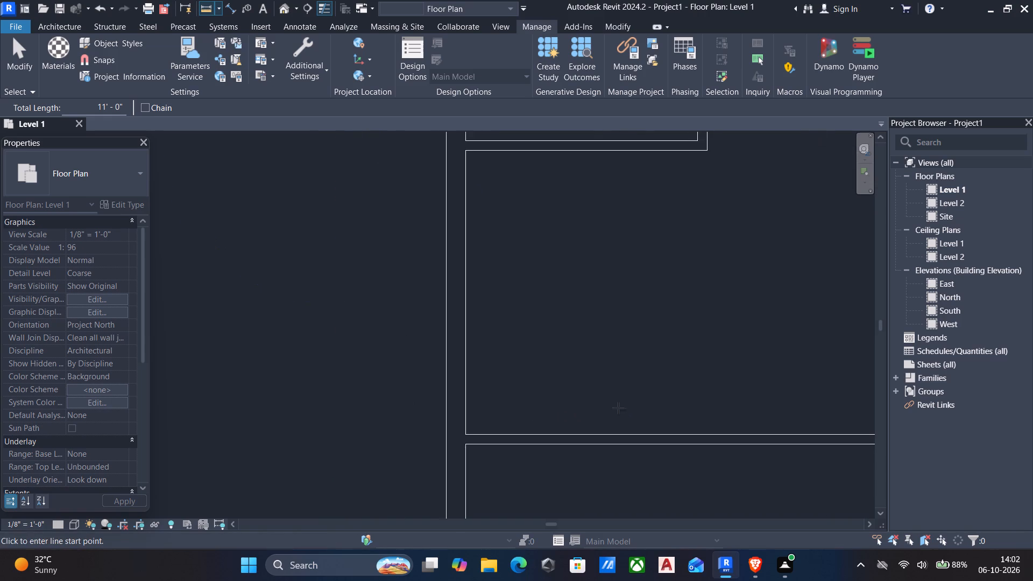
{"action": "scroll", "coordinate": [602, 405], "scroll_direction": "down", "scroll_amount": 1}
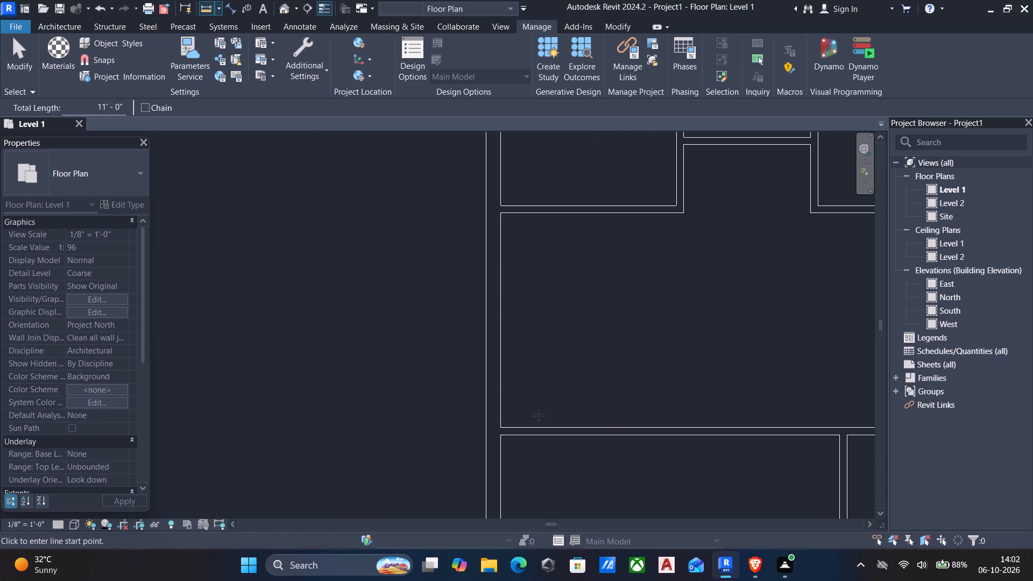
{"action": "key", "text": "Escape"}
Draw a 12' long 4.5" horizontal wall inward from the extended 9" wall, 13'8" below the full-width horizontal wall.
{"action": "left_click", "coordinate": [541, 438]}
{"action": "scroll", "coordinate": [531, 438], "scroll_direction": "down", "scroll_amount": 1}
{"action": "middle_click_drag", "start_coordinate": [533, 438], "coordinate": [528, 415]}
{"action": "type", "text": "CS"}
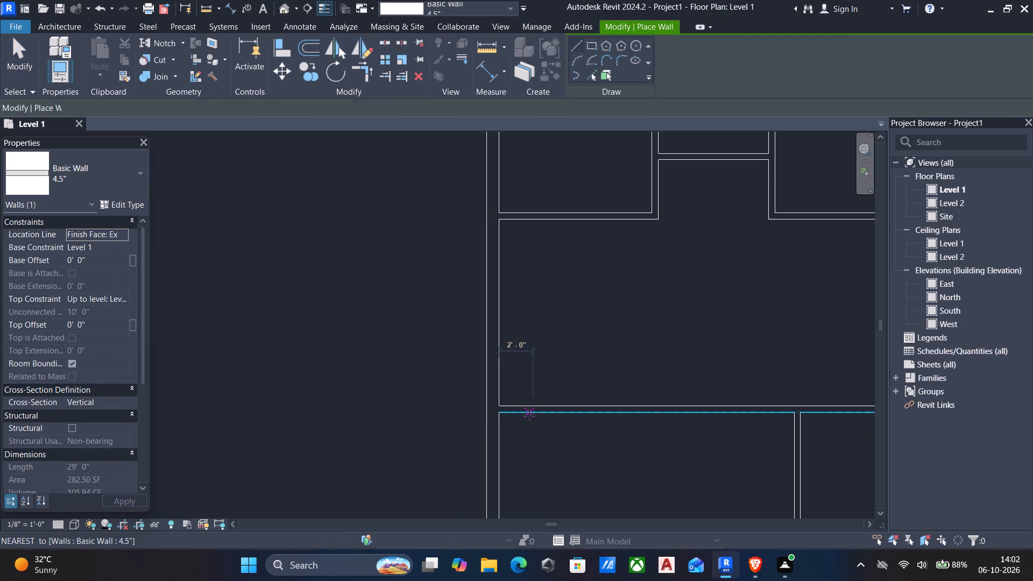
{"action": "middle_click_drag", "start_coordinate": [535, 416], "coordinate": [589, 315]}
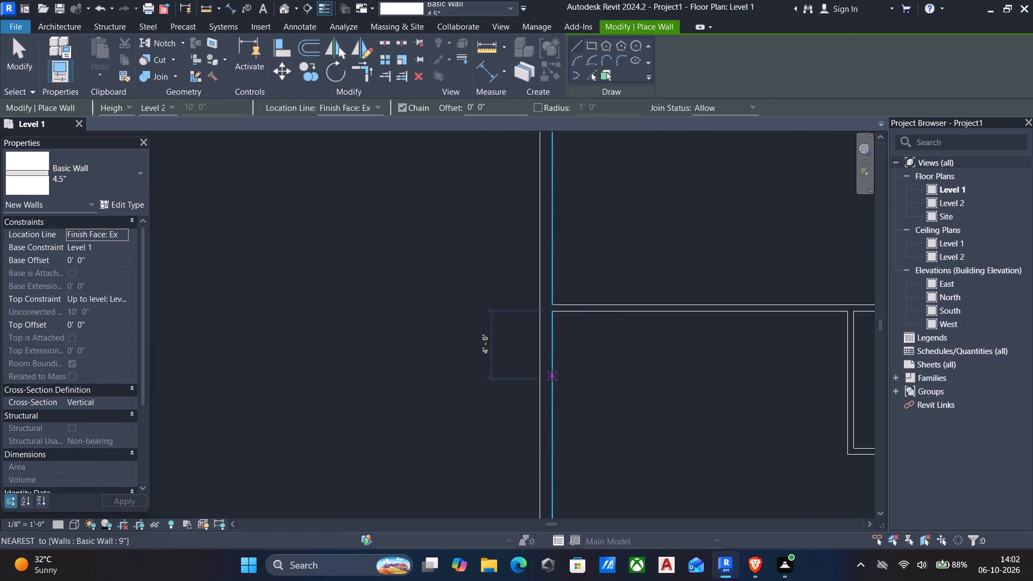
{"action": "type", "text": "13"}
{"action": "key", "text": "apostrophe"}
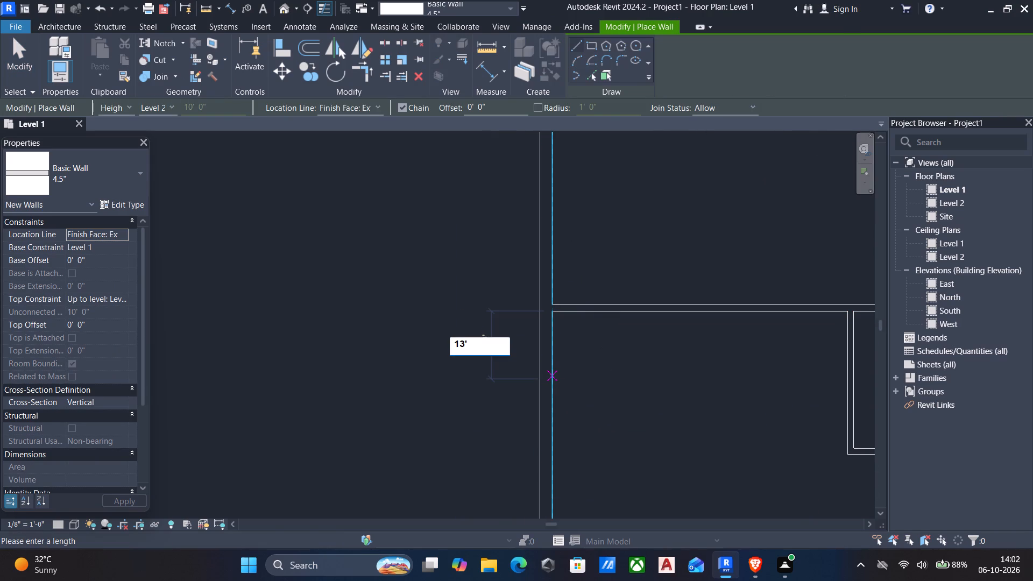
{"action": "type", "text": "8\""}
{"action": "key", "text": "Return"}
{"action": "middle_click_drag", "start_coordinate": [636, 423], "coordinate": [561, 297]}
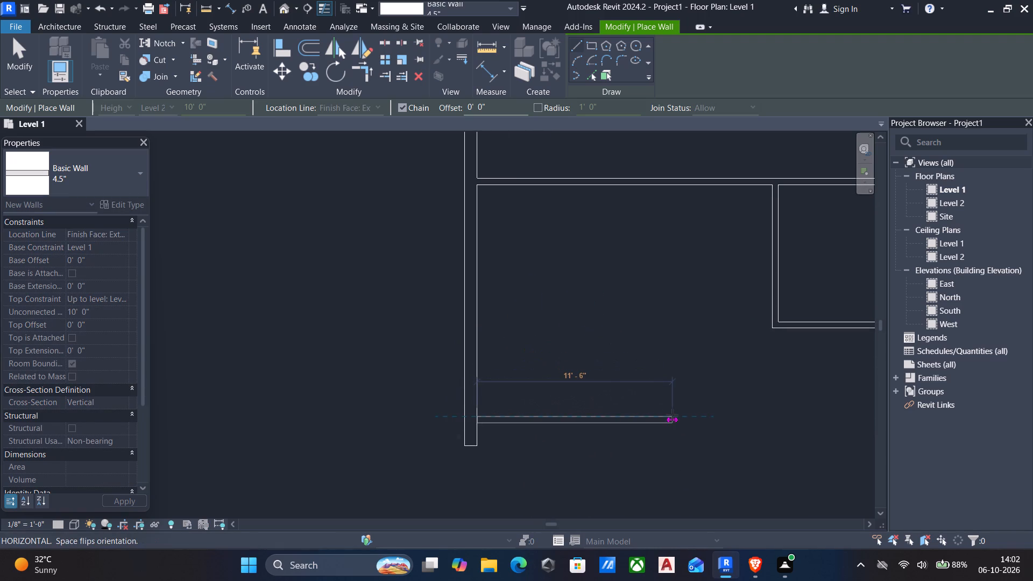
{"action": "type", "text": "12'"}
{"action": "key", "text": "Return"}
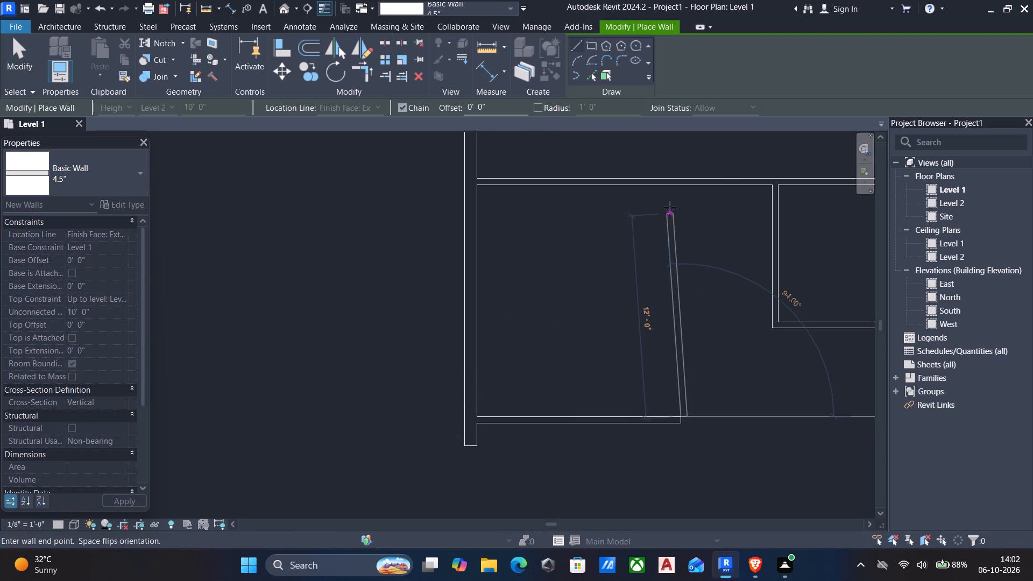
Draw a 4.5" vertical wall from the 12' wall's free end up to the full-width horizontal wall, closing the room.
{"action": "left_click", "coordinate": [685, 189]}
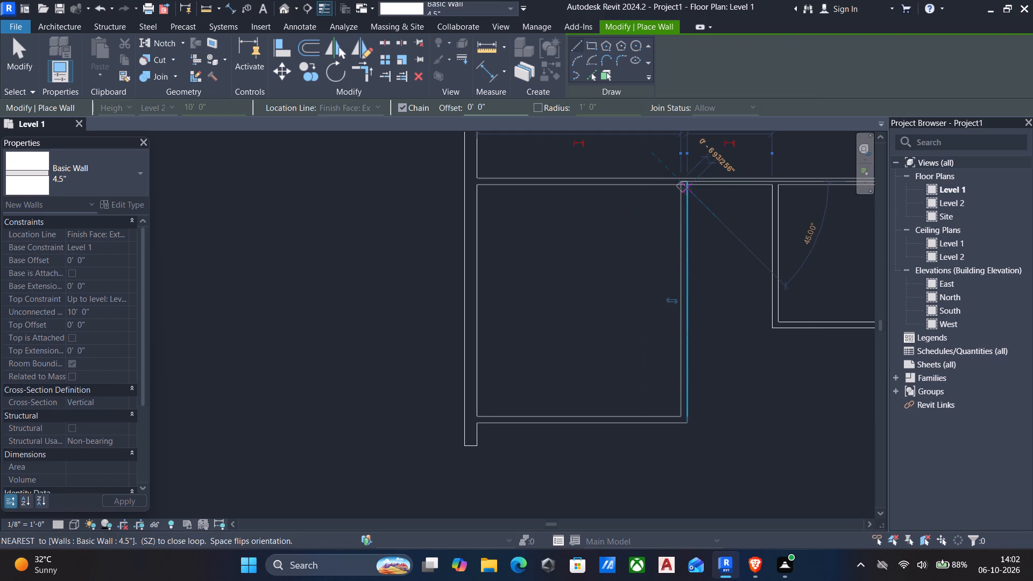
{"action": "key", "text": "Escape"}
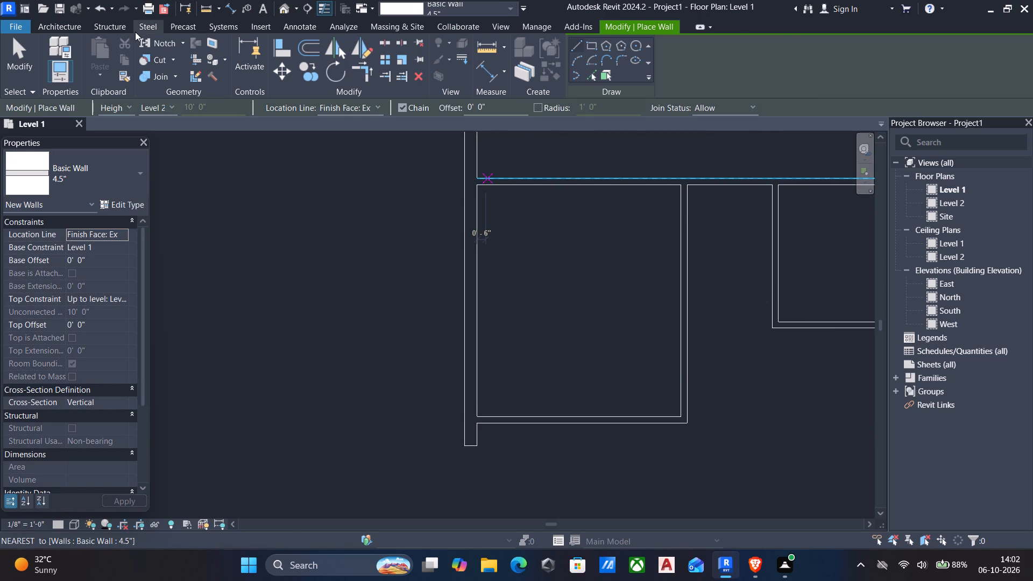
Measure the newly closed room's width along its top wall and its depth along the inner partition.
{"action": "type", "text": "DD"}
{"action": "left_click", "coordinate": [477, 182]}
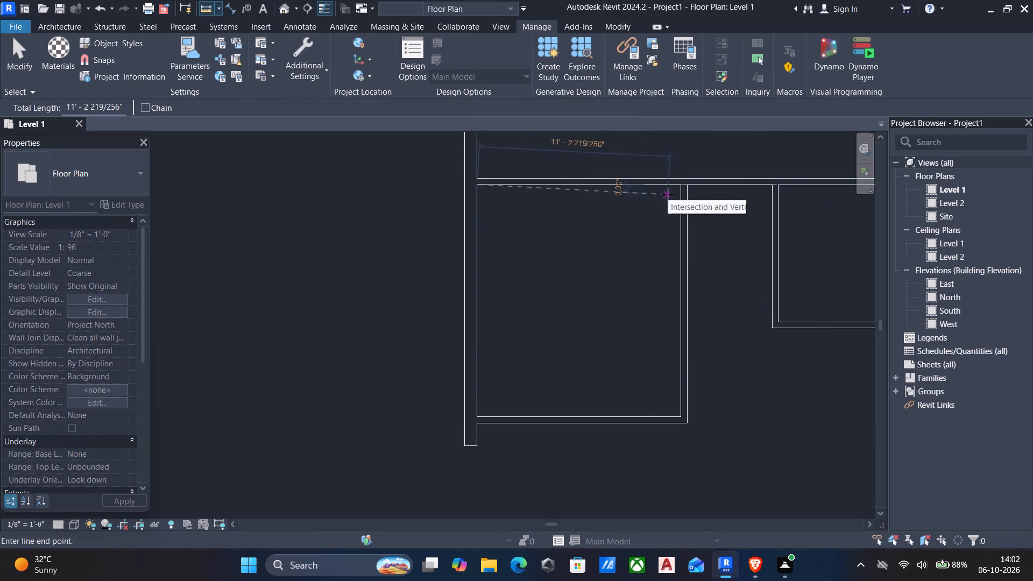
{"action": "scroll", "coordinate": [680, 185], "scroll_direction": "up", "scroll_amount": 1}
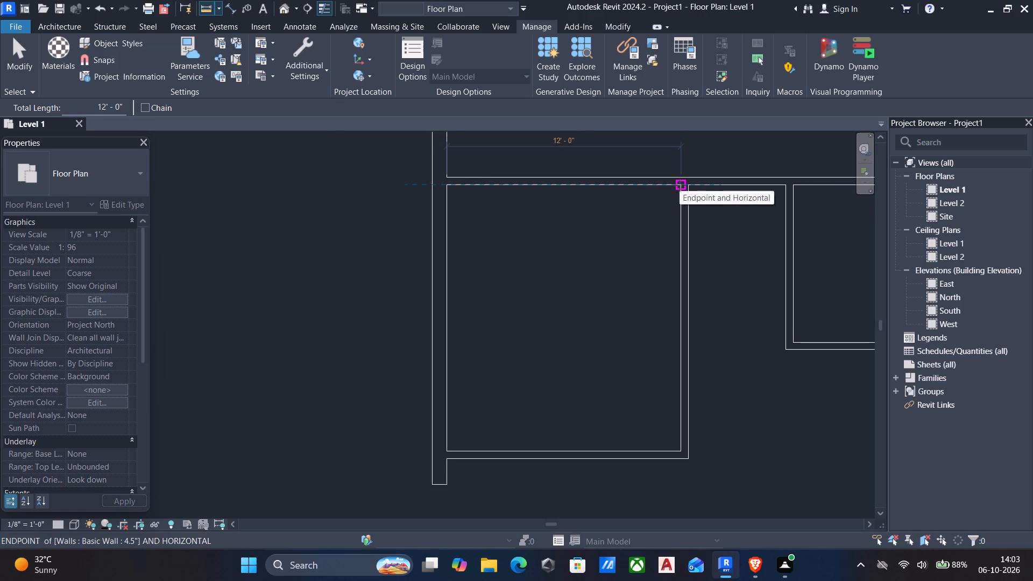
{"action": "left_click", "coordinate": [680, 185]}
{"action": "left_click", "coordinate": [677, 185]}
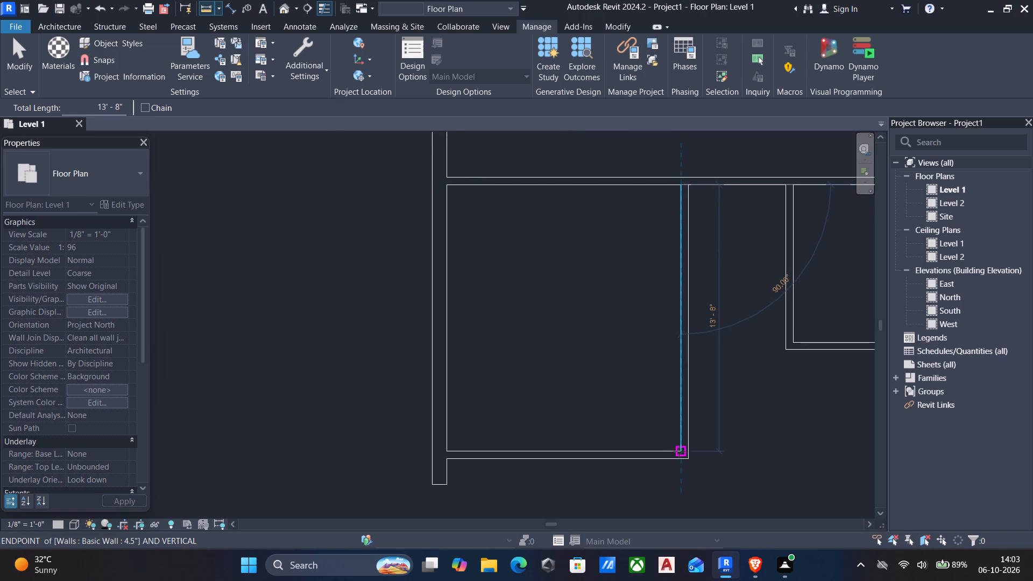
{"action": "scroll", "coordinate": [679, 452], "scroll_direction": "up", "scroll_amount": 3}
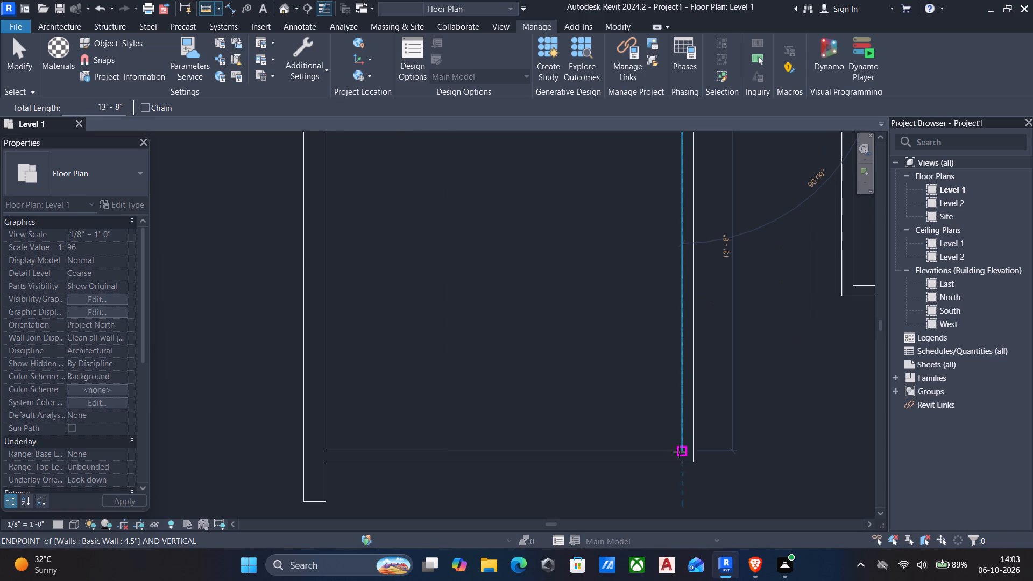
{"action": "left_click", "coordinate": [679, 452]}
{"action": "scroll", "coordinate": [679, 452], "scroll_direction": "down", "scroll_amount": 4}
{"action": "key", "text": "Escape"}
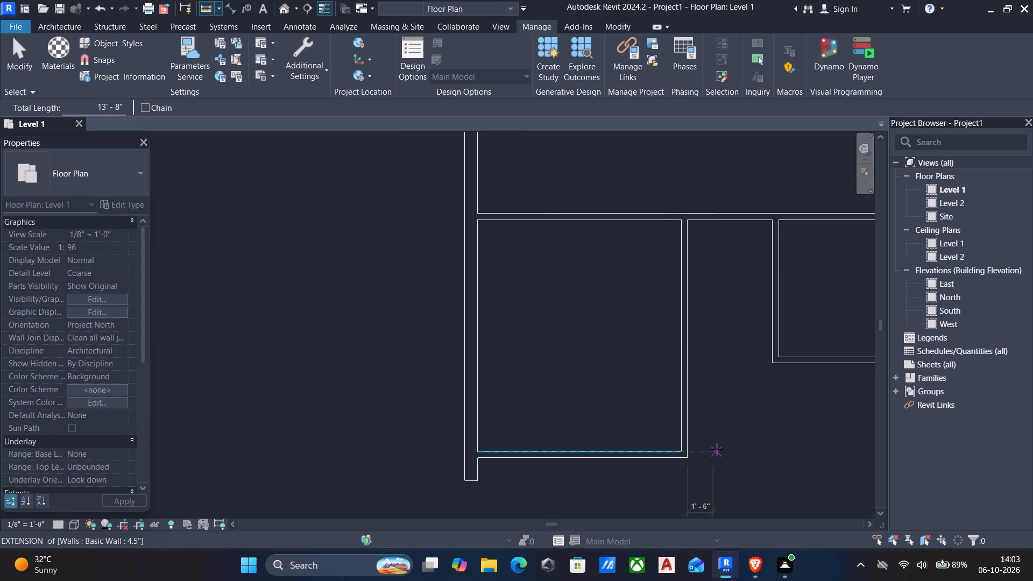
Measure the passage width between the two lower rooms' partitions along the full-width horizontal wall.
{"action": "middle_click_drag", "start_coordinate": [717, 449], "coordinate": [567, 424]}
{"action": "scroll", "coordinate": [717, 449], "scroll_direction": "down", "scroll_amount": 1}
{"action": "scroll", "coordinate": [558, 248], "scroll_direction": "up", "scroll_amount": 3}
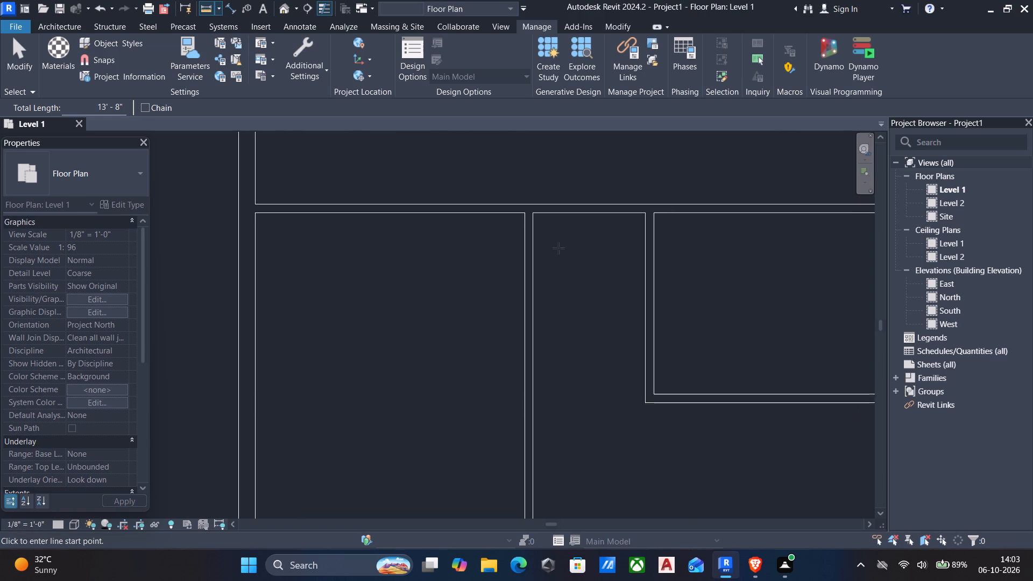
{"action": "scroll", "coordinate": [558, 248], "scroll_direction": "up", "scroll_amount": 1}
{"action": "left_click", "coordinate": [531, 208]}
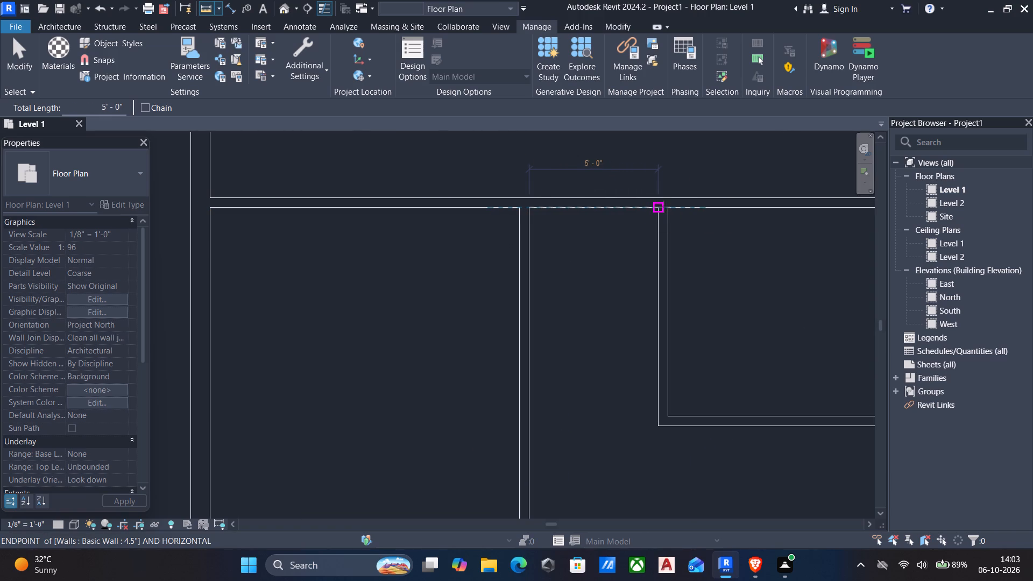
{"action": "left_click", "coordinate": [664, 207]}
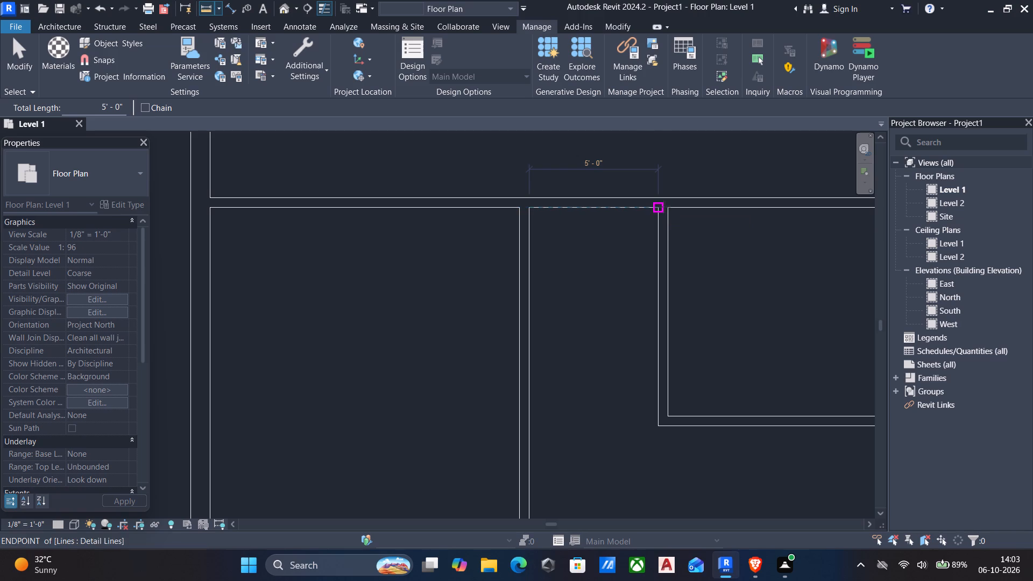
Measure the lower-right room's inside width along its bottom 4.5" wall, between the inner partition and the outer wall.
{"action": "middle_click_drag", "start_coordinate": [638, 238], "coordinate": [596, 228]}
{"action": "left_click", "coordinate": [621, 402]}
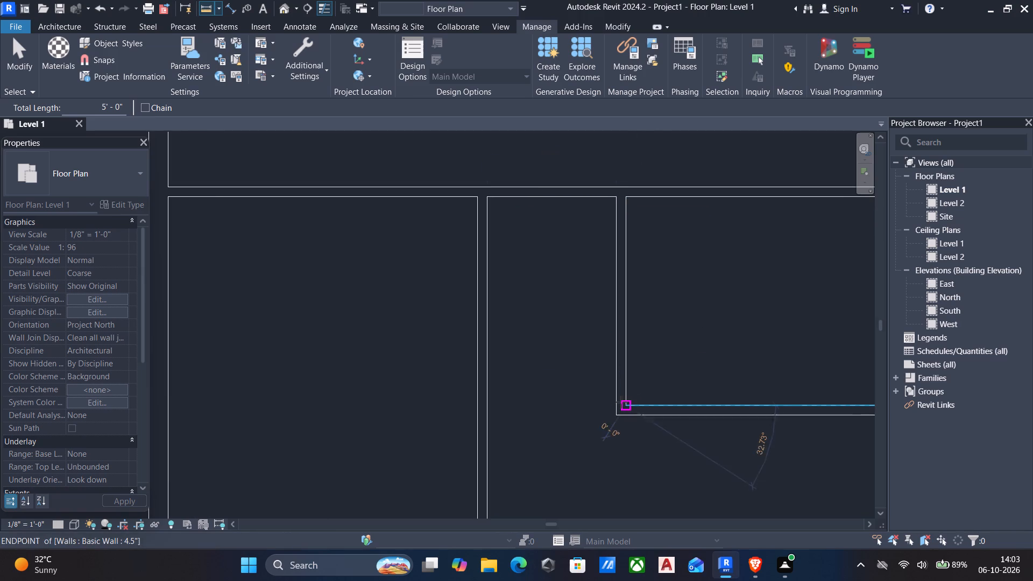
{"action": "middle_click_drag", "start_coordinate": [691, 402], "coordinate": [371, 348]}
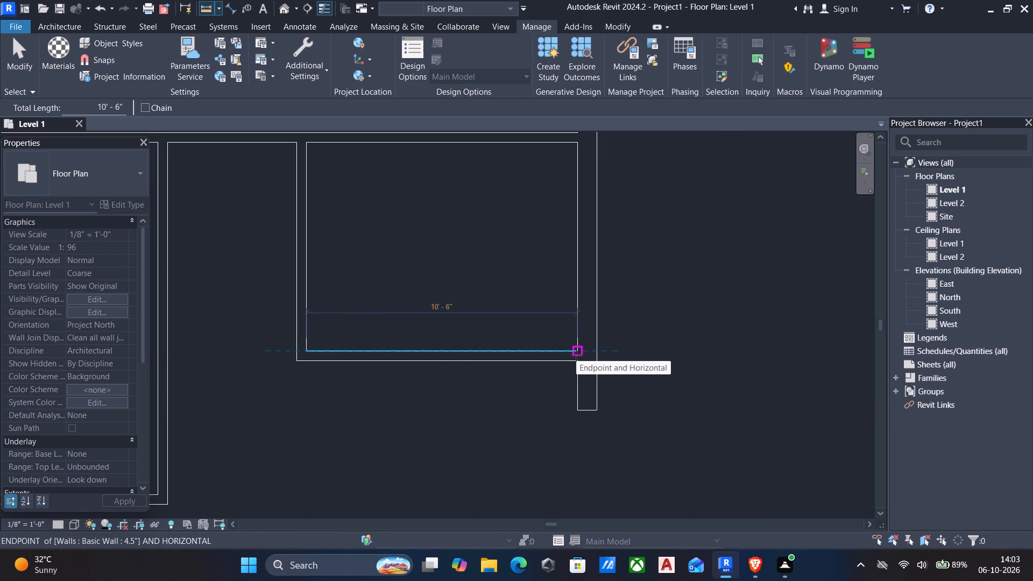
{"action": "middle_click_drag", "start_coordinate": [576, 355], "coordinate": [654, 364]}
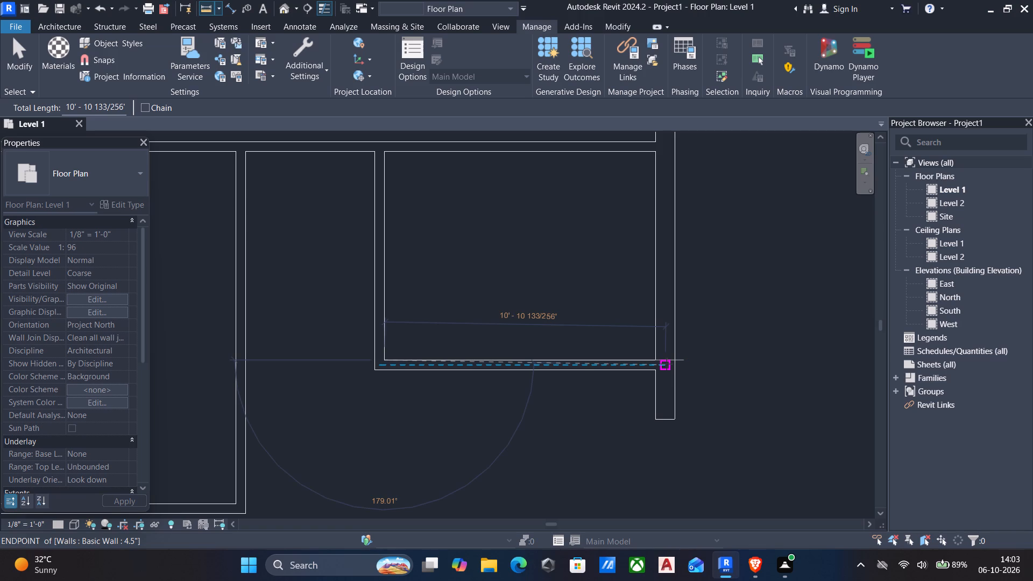
{"action": "middle_click_drag", "start_coordinate": [664, 364], "coordinate": [808, 402]}
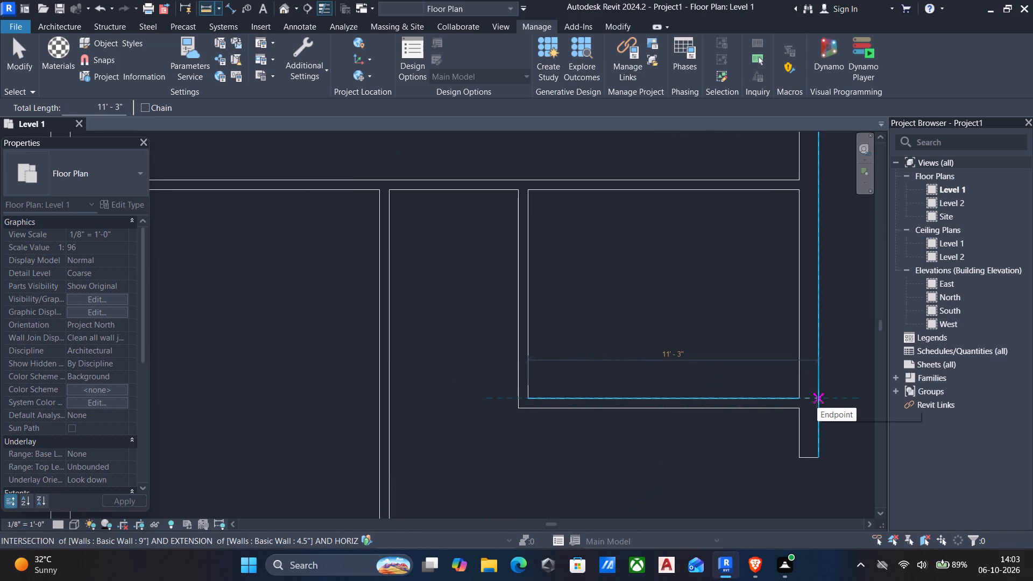
{"action": "middle_click_drag", "start_coordinate": [817, 402], "coordinate": [847, 402]}
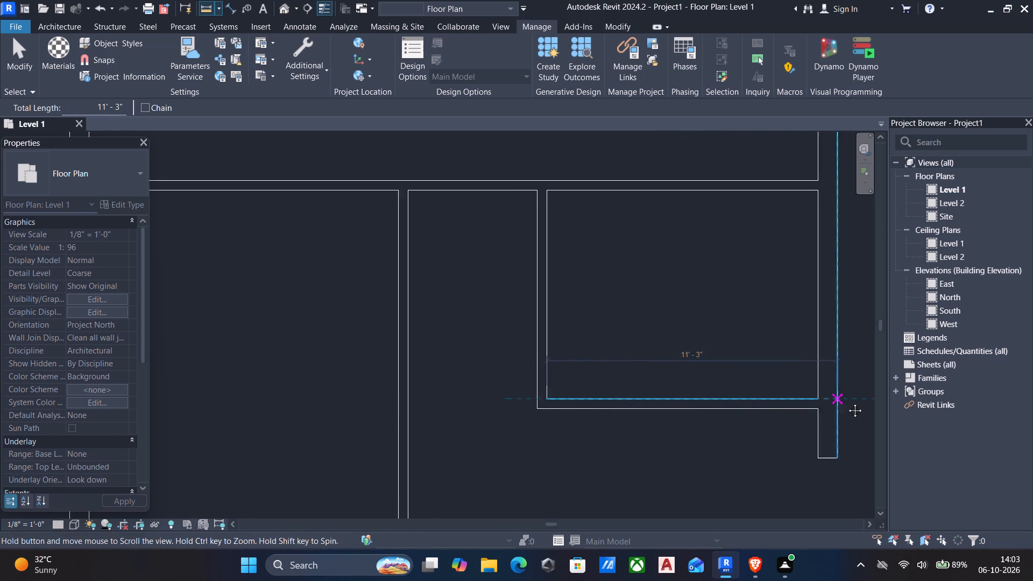
{"action": "middle_click_drag", "start_coordinate": [847, 402], "coordinate": [875, 402]}
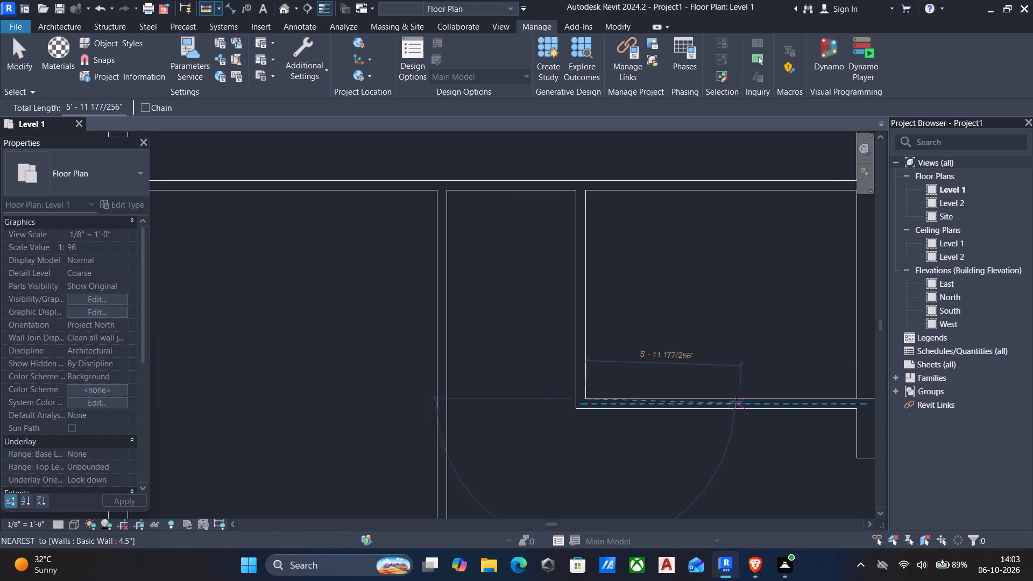
{"action": "middle_click_drag", "start_coordinate": [721, 401], "coordinate": [709, 393]}
{"action": "key", "text": "Escape"}
Change the lower-left room's bottom wall from the 4.5" type to the 9" Basic Wall type.
{"action": "middle_click_drag", "start_coordinate": [703, 393], "coordinate": [520, 350]}
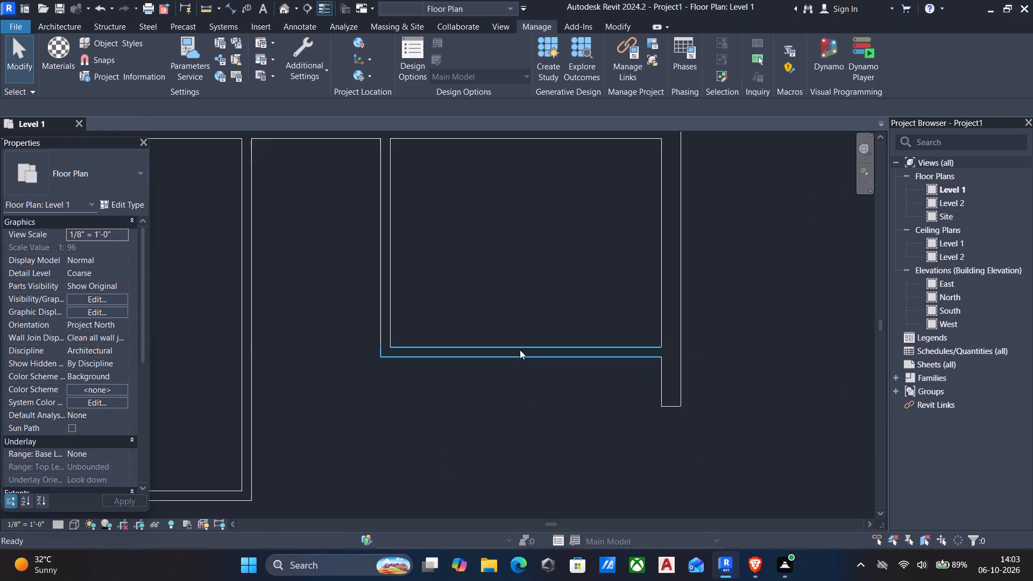
{"action": "scroll", "coordinate": [534, 349], "scroll_direction": "down", "scroll_amount": 1}
{"action": "scroll", "coordinate": [466, 354], "scroll_direction": "down", "scroll_amount": 4}
{"action": "middle_click_drag", "start_coordinate": [466, 354], "coordinate": [490, 331]}
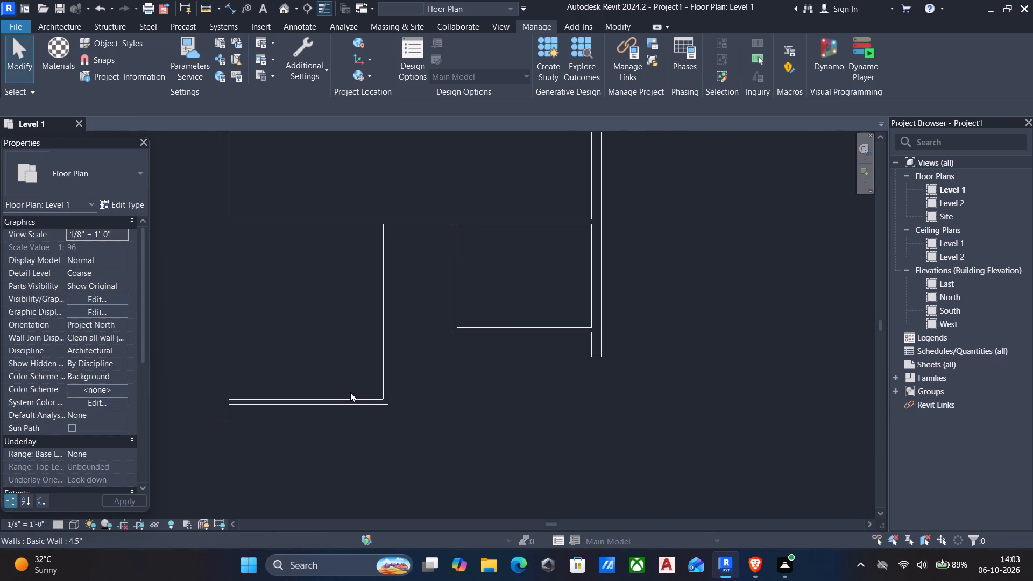
{"action": "left_click", "coordinate": [237, 399]}
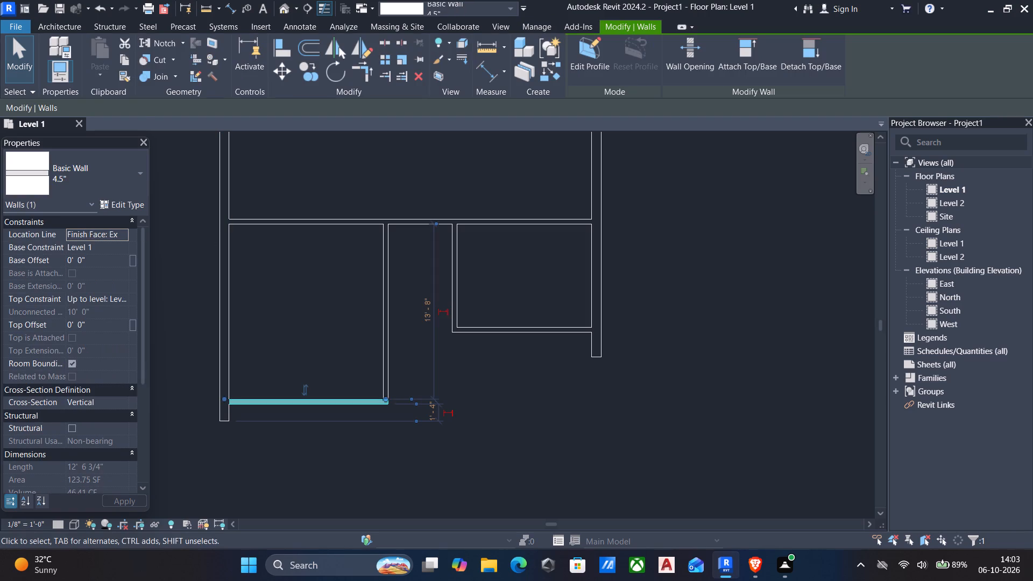
{"action": "left_click", "coordinate": [68, 194]}
{"action": "scroll", "coordinate": [109, 257], "scroll_direction": "up", "scroll_amount": 5}
{"action": "left_click", "coordinate": [61, 278]}
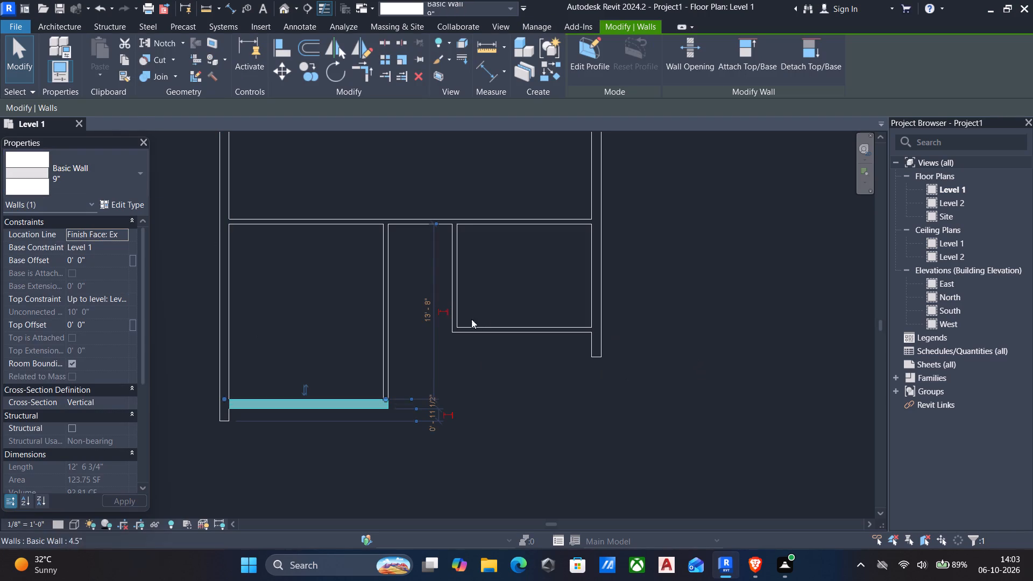
{"action": "key", "text": "Escape"}
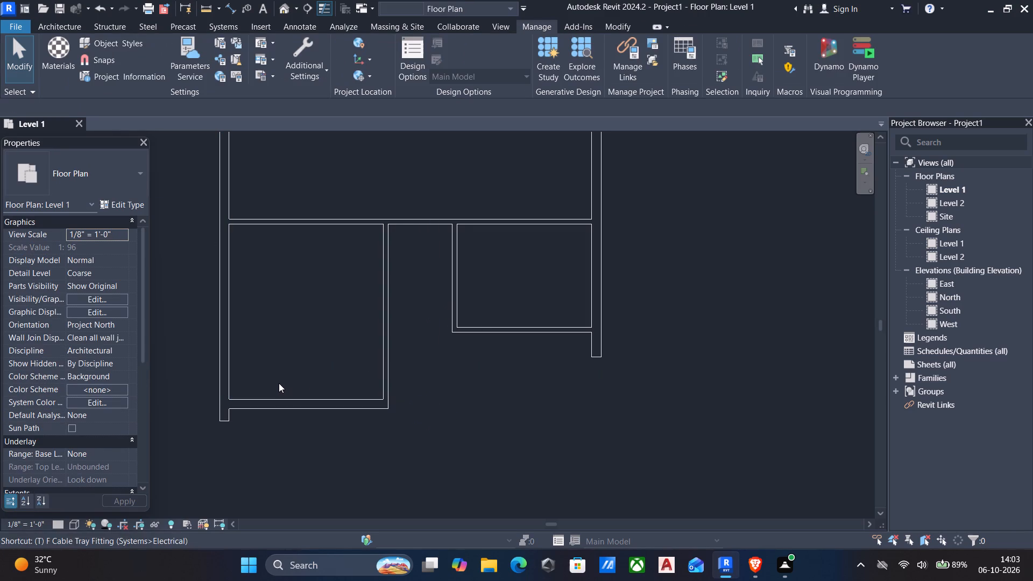
Trim the new 9" bottom wall into corners with both the left and right outer 9" walls, closing the building outline.
{"action": "key", "text": "t"}
{"action": "key", "text": "r"}
{"action": "left_click", "coordinate": [224, 358]}
{"action": "left_click", "coordinate": [280, 396]}
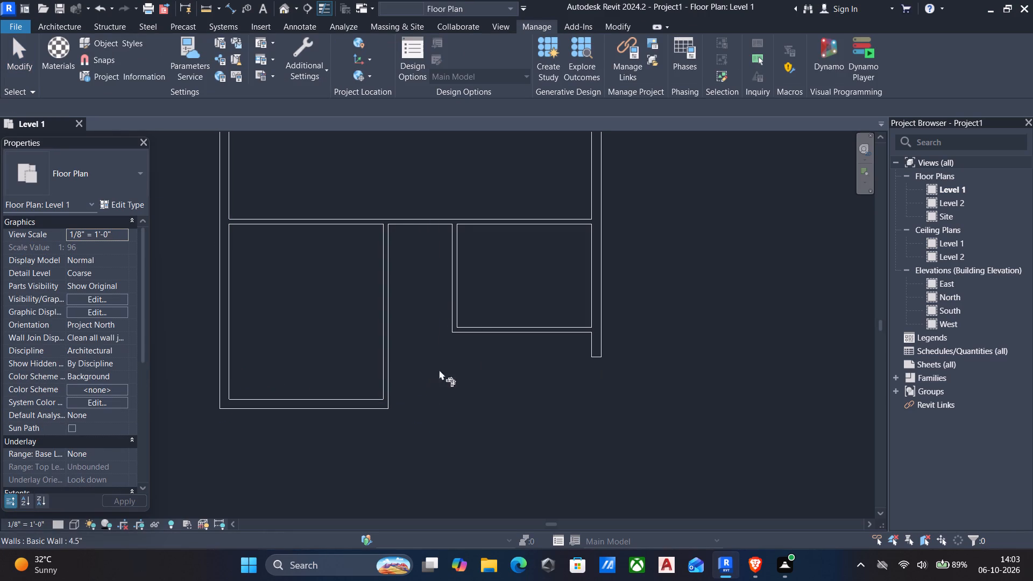
{"action": "left_click", "coordinate": [595, 314]}
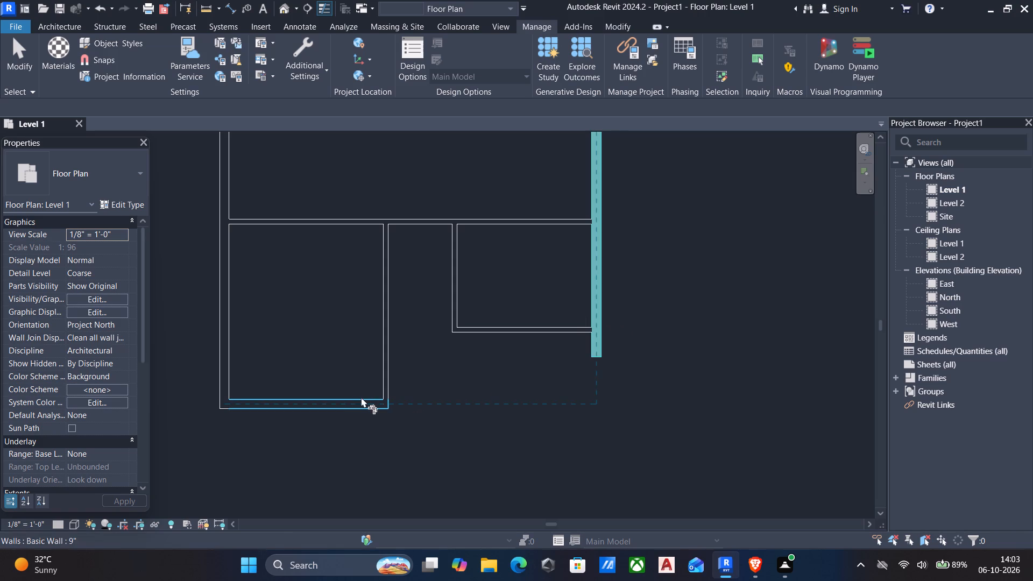
{"action": "left_click_drag", "start_coordinate": [352, 397], "coordinate": [362, 397]}
{"action": "scroll", "coordinate": [483, 385], "scroll_direction": "down", "scroll_amount": 2}
{"action": "middle_click_drag", "start_coordinate": [487, 386], "coordinate": [700, 395]}
{"action": "key", "text": "Escape"}
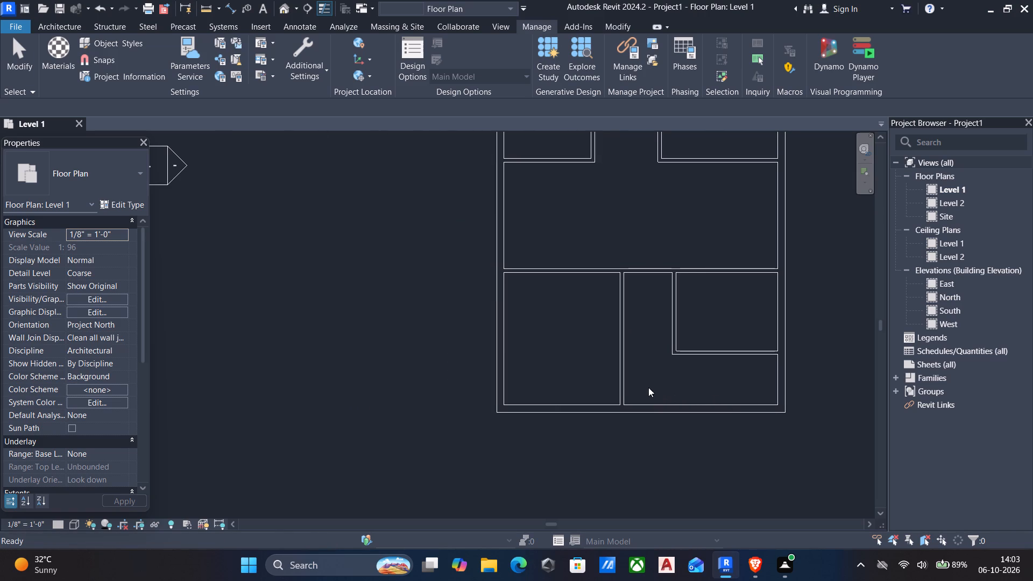
Measure the clear depth between the lower-right room's bottom wall and the 9" bottom wall, along the right outer wall.
{"action": "middle_click", "coordinate": [649, 385]}
{"action": "scroll", "coordinate": [649, 385], "scroll_direction": "up", "scroll_amount": 1}
{"action": "type", "text": "DD"}
{"action": "scroll", "coordinate": [798, 396], "scroll_direction": "up", "scroll_amount": 4}
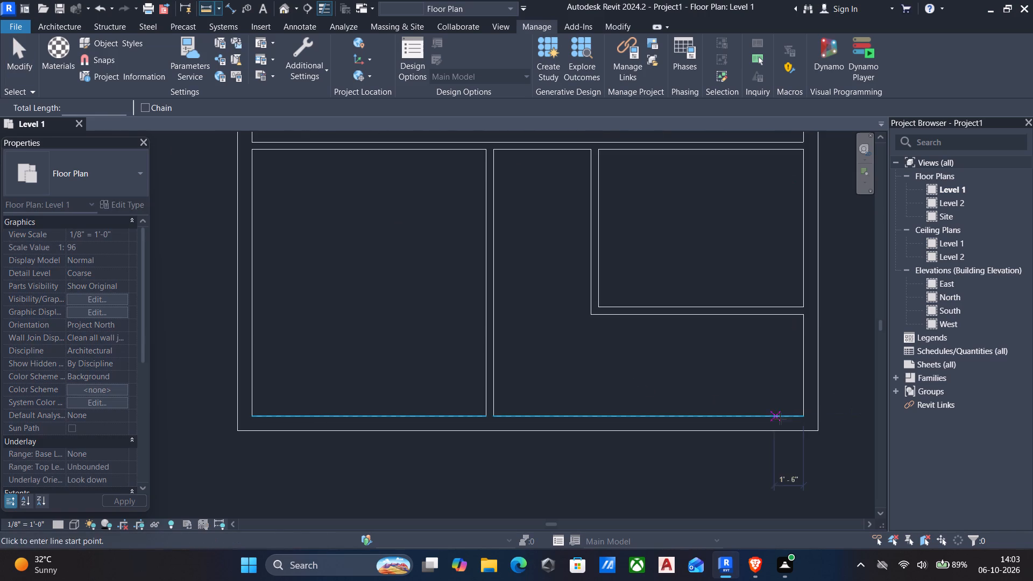
{"action": "left_click", "coordinate": [807, 413]}
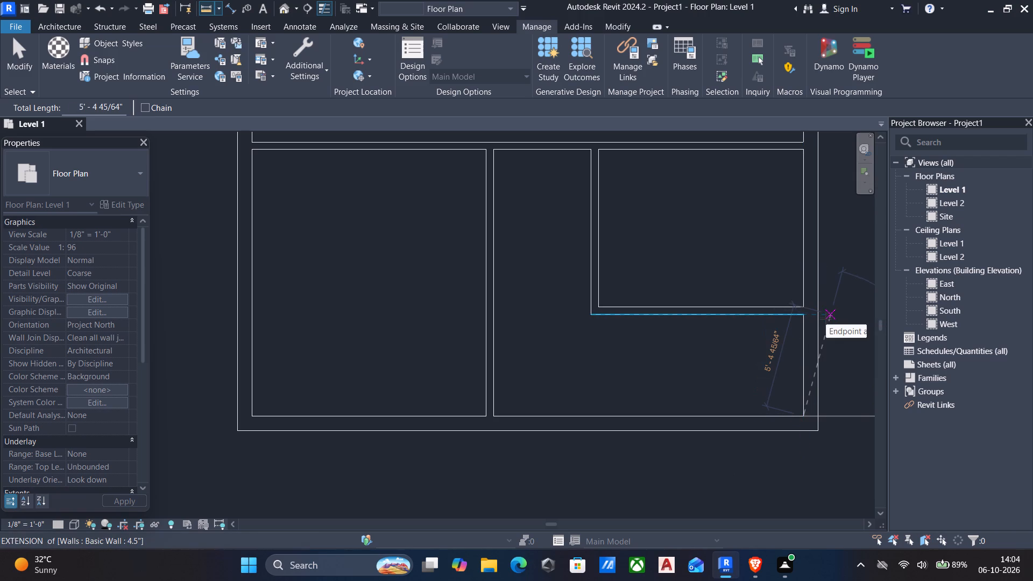
{"action": "scroll", "coordinate": [796, 318], "scroll_direction": "up", "scroll_amount": 3}
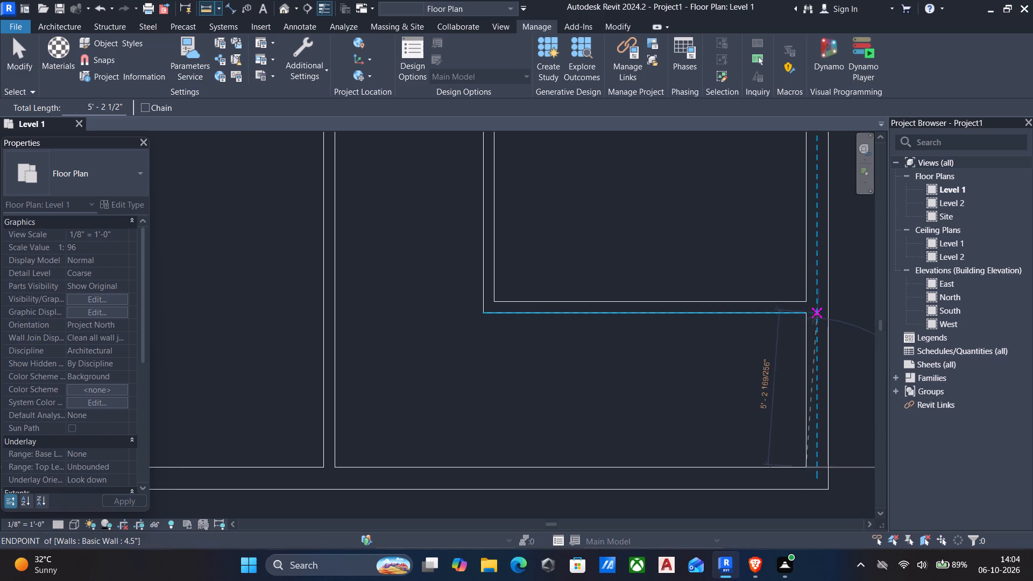
{"action": "key", "text": "Escape"}
Add a linear dimension for the upper-right room's inside depth, placed just outside the right outer wall.
{"action": "scroll", "coordinate": [788, 318], "scroll_direction": "down", "scroll_amount": 5}
{"action": "middle_click_drag", "start_coordinate": [678, 258], "coordinate": [660, 333]}
{"action": "scroll", "coordinate": [660, 333], "scroll_direction": "down", "scroll_amount": 3}
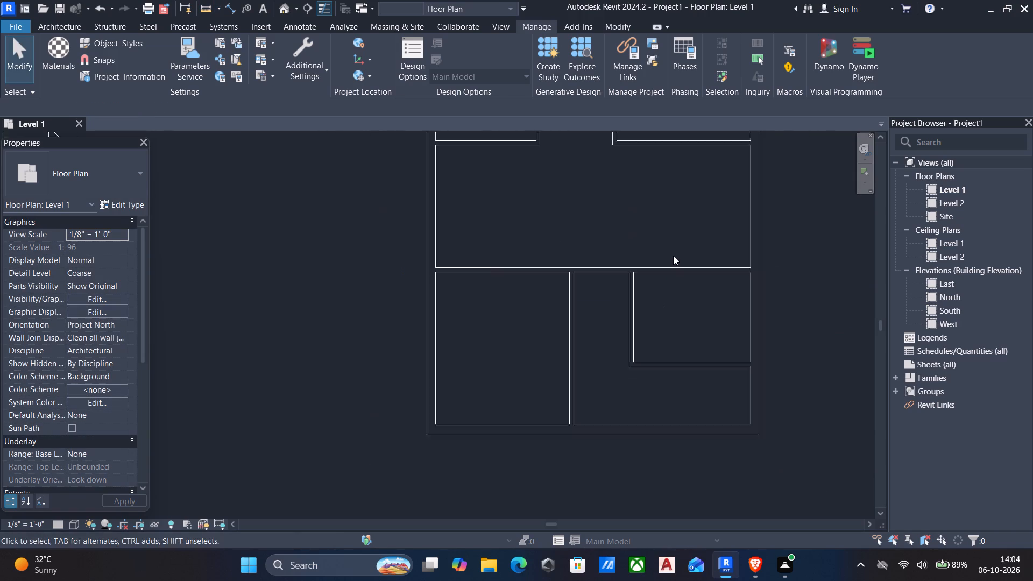
{"action": "scroll", "coordinate": [673, 256], "scroll_direction": "down", "scroll_amount": 1}
{"action": "middle_click_drag", "start_coordinate": [680, 239], "coordinate": [666, 374]}
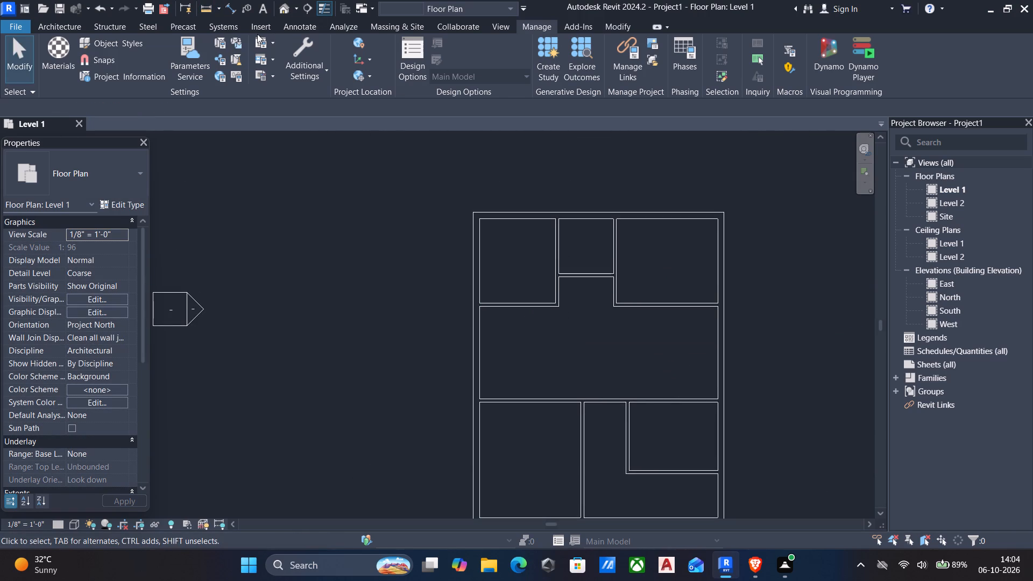
{"action": "left_click", "coordinate": [299, 27]}
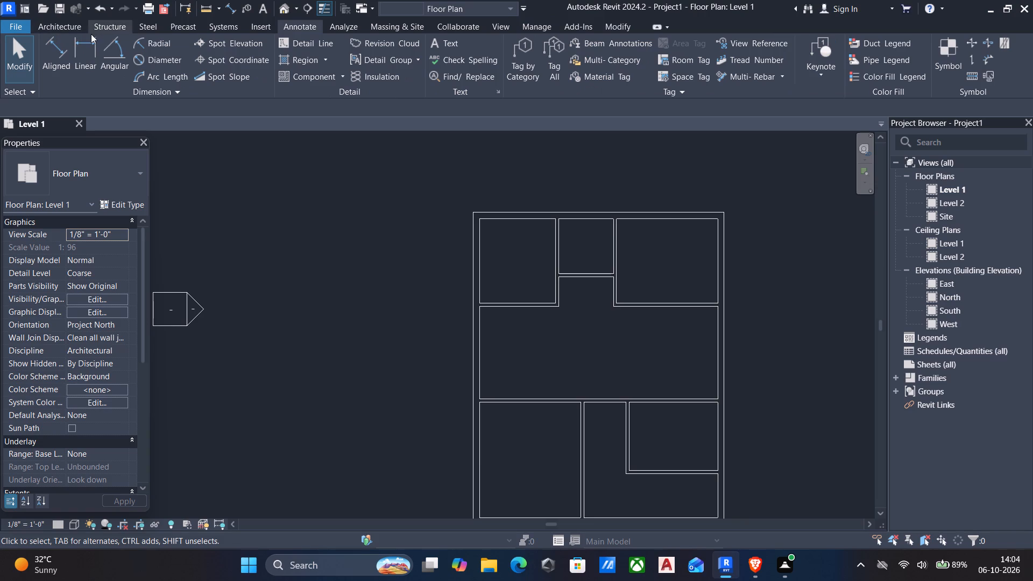
{"action": "left_click", "coordinate": [85, 49]}
{"action": "middle_click_drag", "start_coordinate": [676, 259], "coordinate": [559, 223]}
{"action": "scroll", "coordinate": [569, 190], "scroll_direction": "up", "scroll_amount": 3}
{"action": "scroll", "coordinate": [615, 180], "scroll_direction": "up", "scroll_amount": 1}
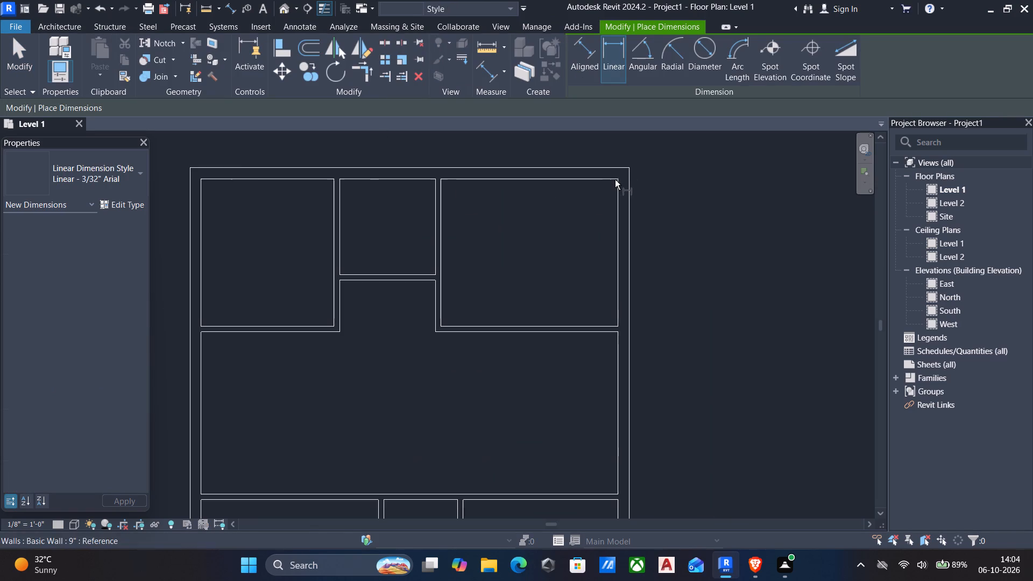
{"action": "left_click", "coordinate": [615, 180]}
{"action": "left_click", "coordinate": [617, 327]}
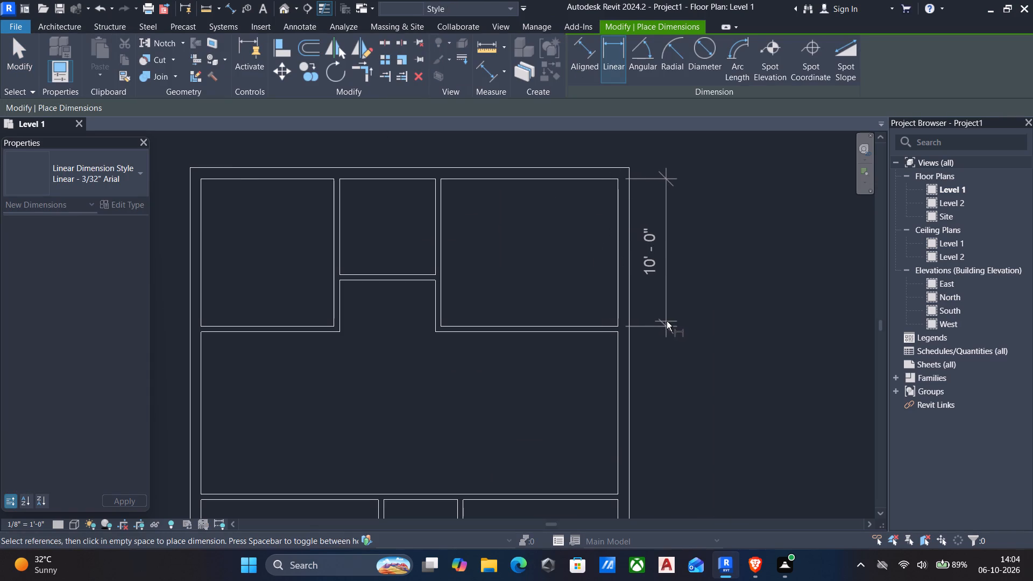
{"action": "left_click", "coordinate": [667, 321]}
Add a linear dimension for the large middle room's inside depth, in line with the dimension outside the right outer wall.
{"action": "scroll", "coordinate": [613, 338], "scroll_direction": "down", "scroll_amount": 2}
{"action": "scroll", "coordinate": [639, 335], "scroll_direction": "up", "scroll_amount": 4}
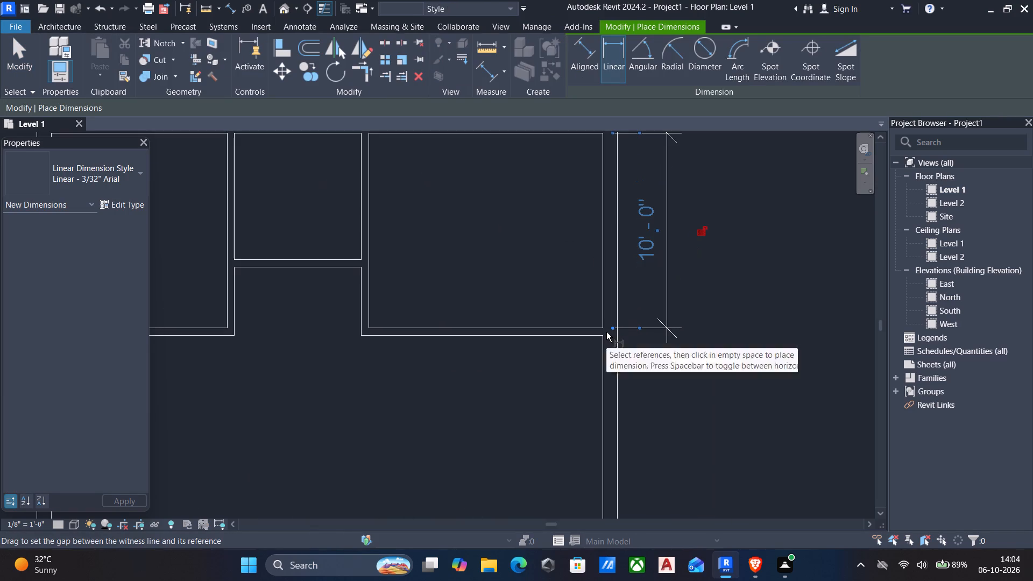
{"action": "key", "text": "Escape"}
{"action": "left_click", "coordinate": [606, 336]}
{"action": "middle_click_drag", "start_coordinate": [615, 350], "coordinate": [616, 343]}
{"action": "scroll", "coordinate": [621, 319], "scroll_direction": "down", "scroll_amount": 1}
{"action": "middle_click", "coordinate": [626, 260]}
{"action": "middle_click_drag", "start_coordinate": [596, 414], "coordinate": [648, 307]}
{"action": "scroll", "coordinate": [677, 369], "scroll_direction": "up", "scroll_amount": 1}
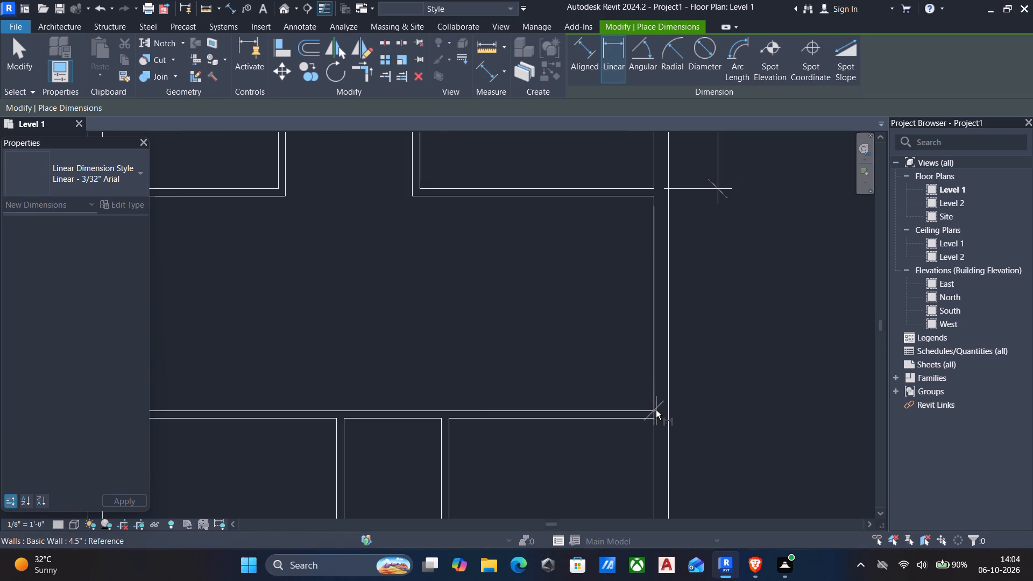
{"action": "left_click_drag", "start_coordinate": [655, 409], "coordinate": [672, 409]}
{"action": "left_click", "coordinate": [719, 406]}
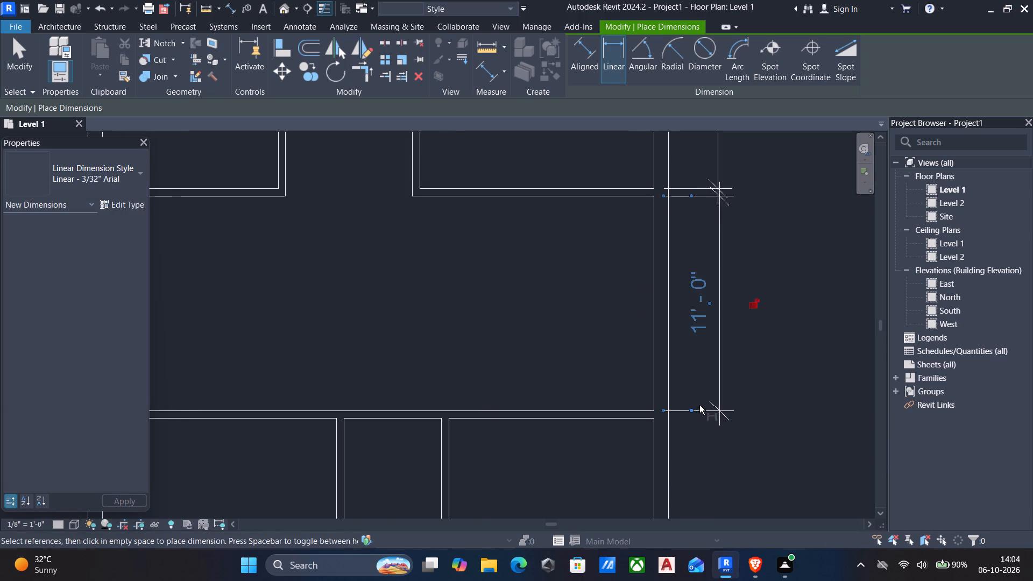
Add a linear dimension for the lower-right room's inside depth, continuing the line of dimensions outside the right outer wall.
{"action": "scroll", "coordinate": [699, 405], "scroll_direction": "down", "scroll_amount": 1}
{"action": "middle_click_drag", "start_coordinate": [698, 405], "coordinate": [702, 307]}
{"action": "middle_click_drag", "start_coordinate": [711, 320], "coordinate": [713, 287]}
{"action": "scroll", "coordinate": [706, 335], "scroll_direction": "up", "scroll_amount": 2}
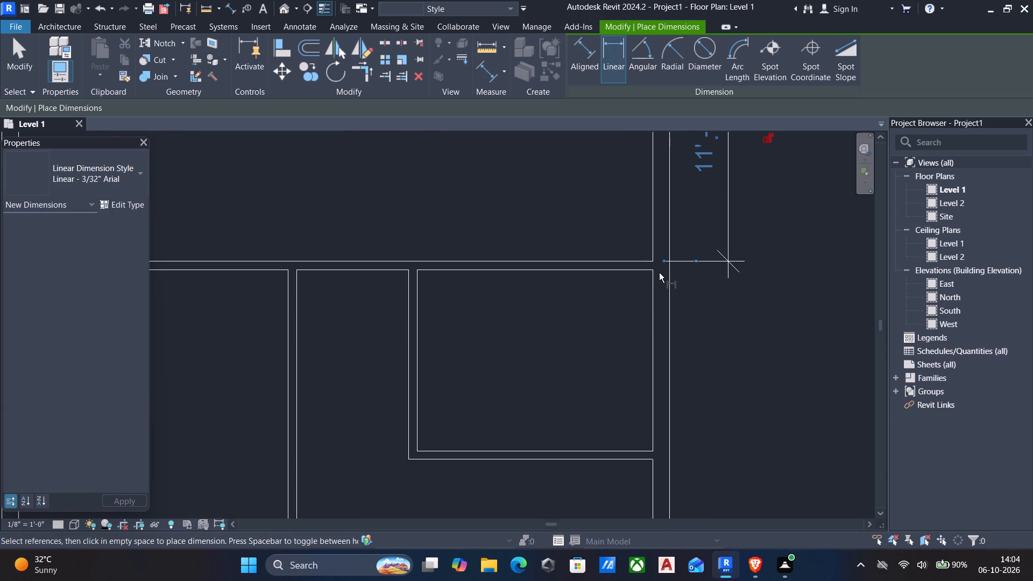
{"action": "key", "text": "Escape"}
{"action": "left_click", "coordinate": [652, 271]}
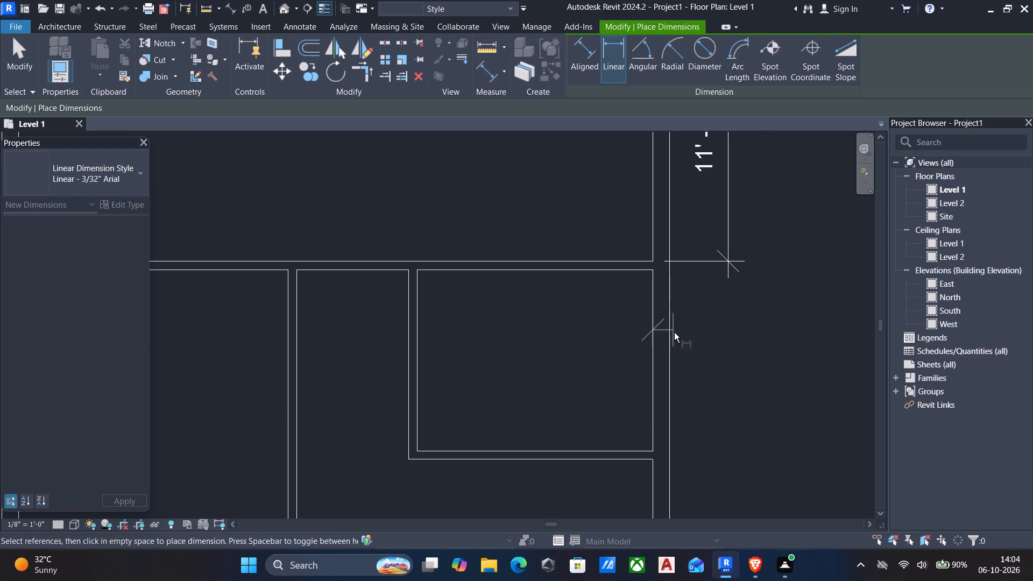
{"action": "middle_click_drag", "start_coordinate": [673, 342], "coordinate": [673, 314]}
{"action": "left_click", "coordinate": [655, 423]}
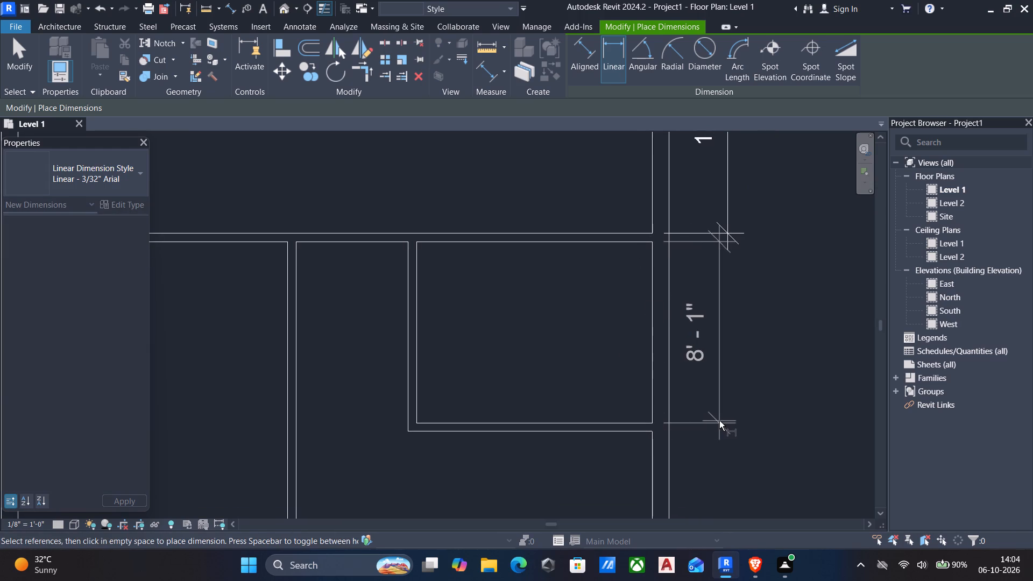
{"action": "left_click", "coordinate": [727, 420]}
Add a linear dimension for the clear depth between the lower-right room and the bottom outer wall, in the same dimension line.
{"action": "middle_click_drag", "start_coordinate": [712, 419], "coordinate": [723, 346]}
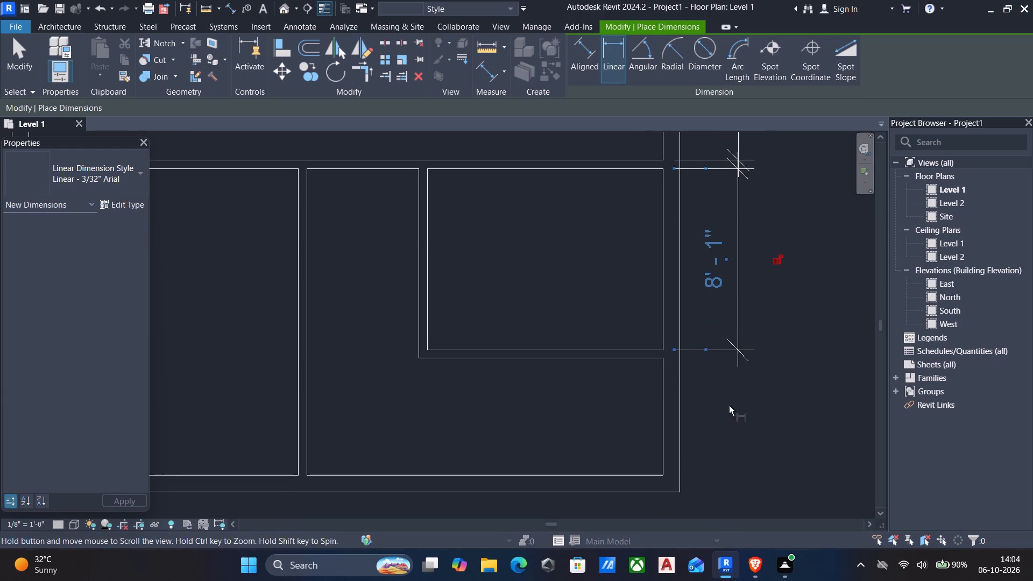
{"action": "key", "text": "Escape"}
{"action": "left_click", "coordinate": [663, 358]}
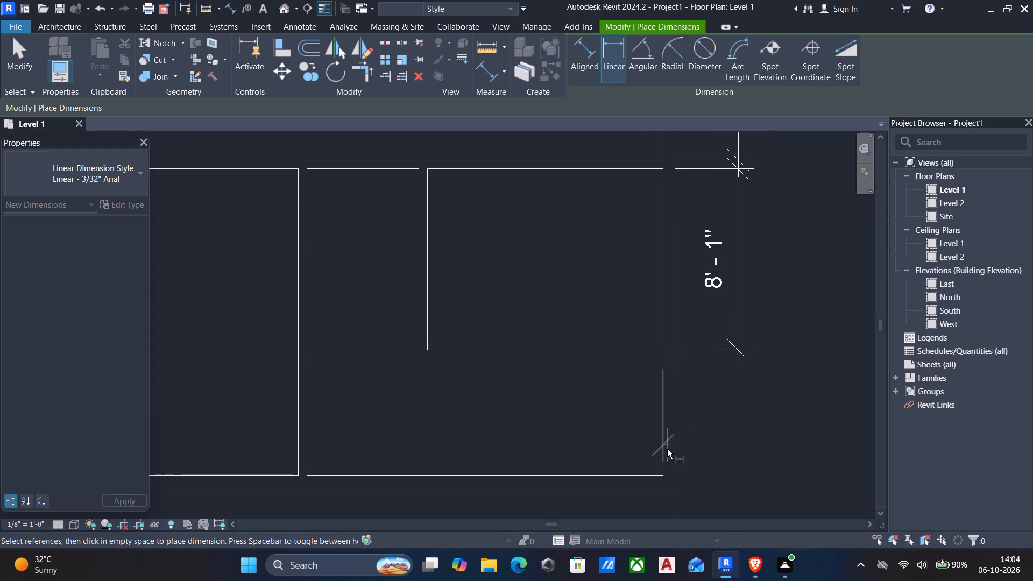
{"action": "left_click", "coordinate": [666, 472]}
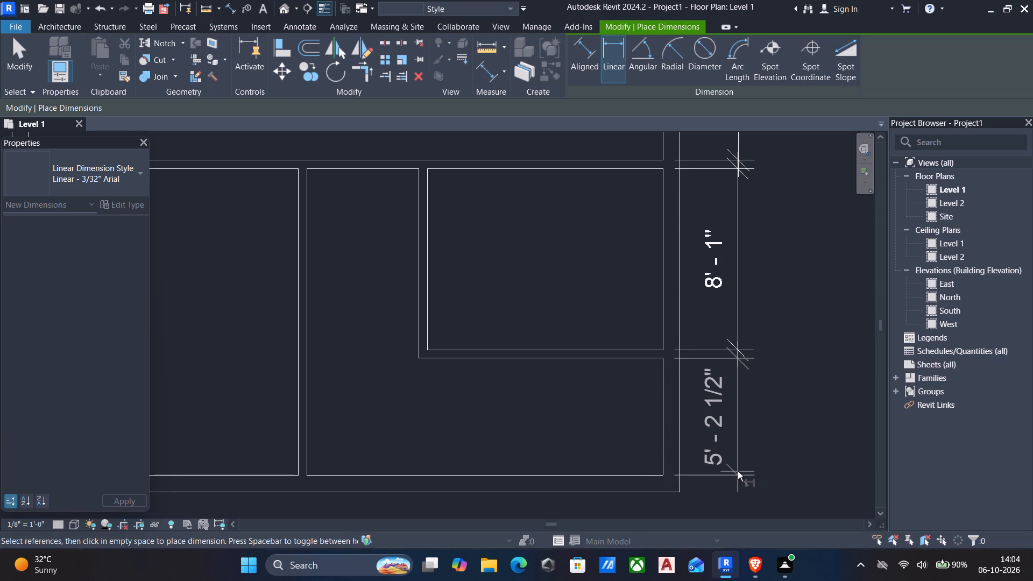
{"action": "left_click", "coordinate": [738, 471]}
{"action": "key", "text": "Escape"}
Add a linear dimension for the upper-left room's inside width, placed just above the top outer wall.
{"action": "middle_click_drag", "start_coordinate": [653, 463], "coordinate": [682, 416]}
{"action": "scroll", "coordinate": [694, 416], "scroll_direction": "down", "scroll_amount": 4}
{"action": "scroll", "coordinate": [641, 402], "scroll_direction": "down", "scroll_amount": 4}
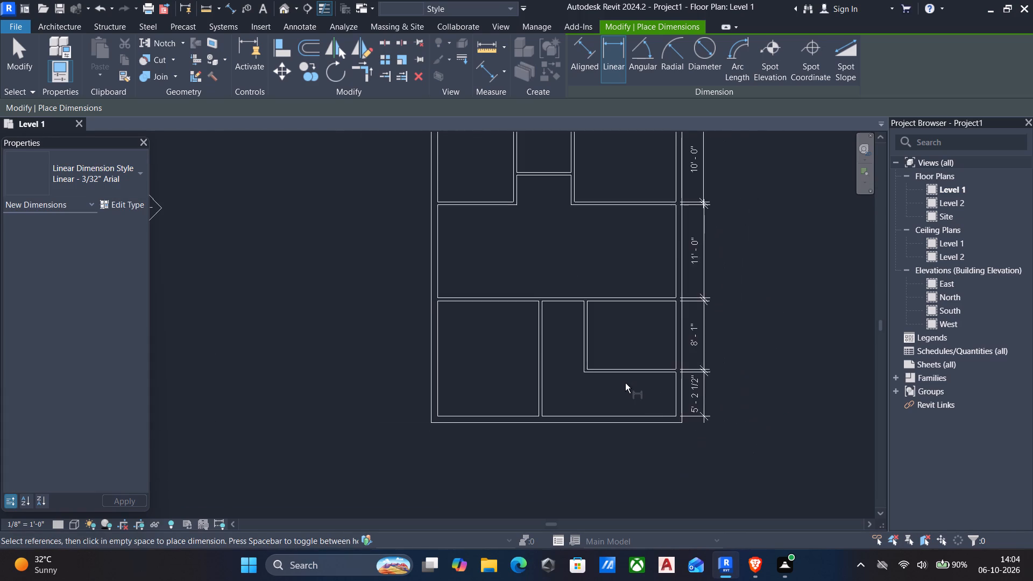
{"action": "middle_click_drag", "start_coordinate": [624, 380], "coordinate": [672, 441]}
{"action": "scroll", "coordinate": [492, 182], "scroll_direction": "up", "scroll_amount": 3}
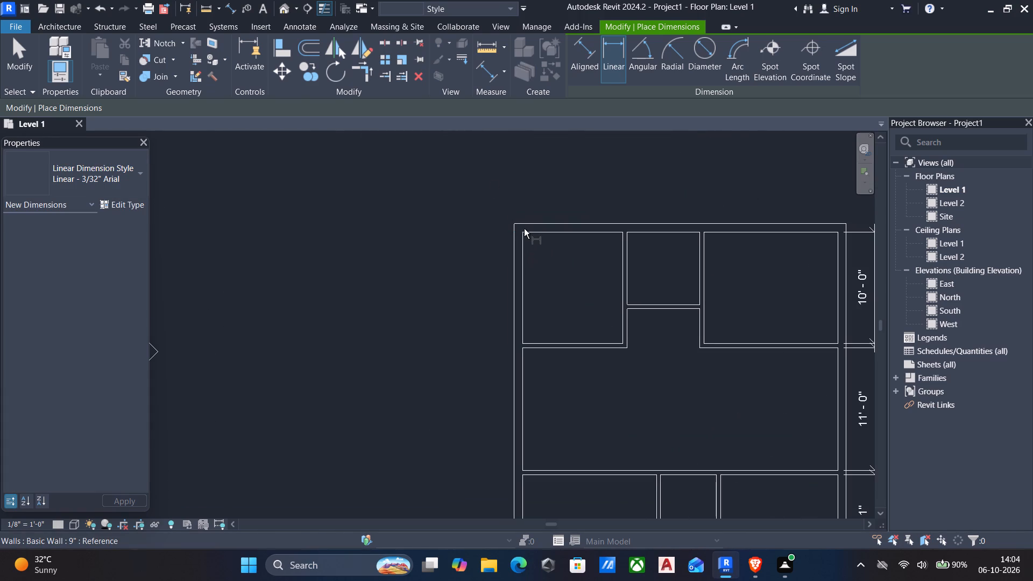
{"action": "left_click", "coordinate": [521, 233]}
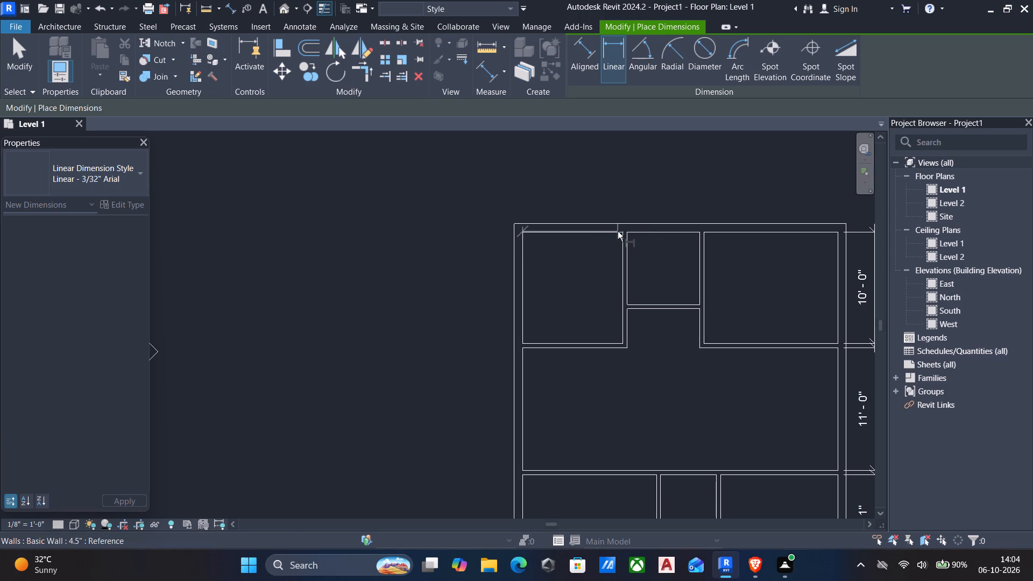
{"action": "left_click", "coordinate": [624, 231]}
{"action": "left_click", "coordinate": [614, 209]}
{"action": "key", "text": "Escape"}
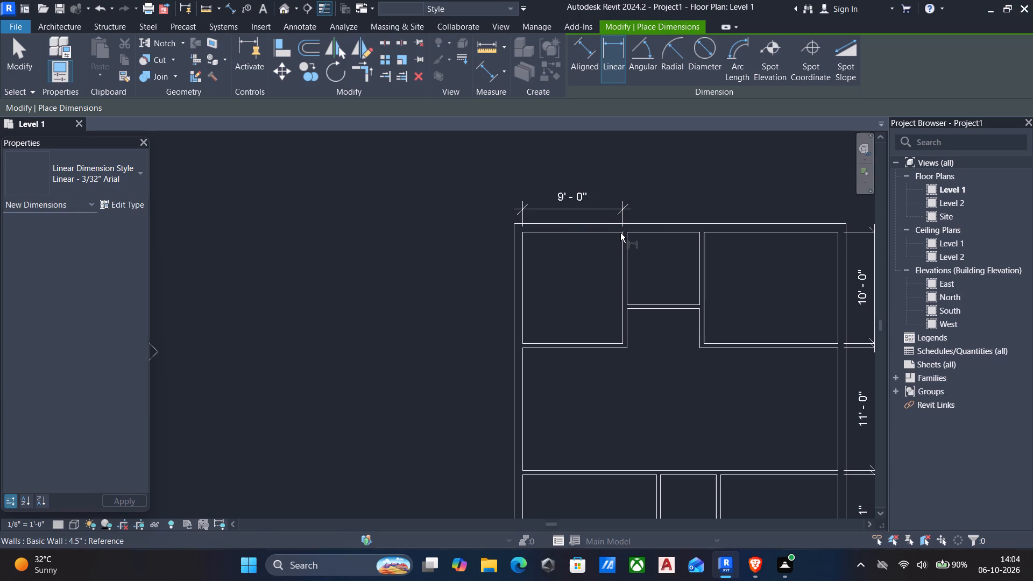
Add a linear dimension for the small top-middle room's inside width, in line with the dimension above the top outer wall.
{"action": "left_click", "coordinate": [627, 232]}
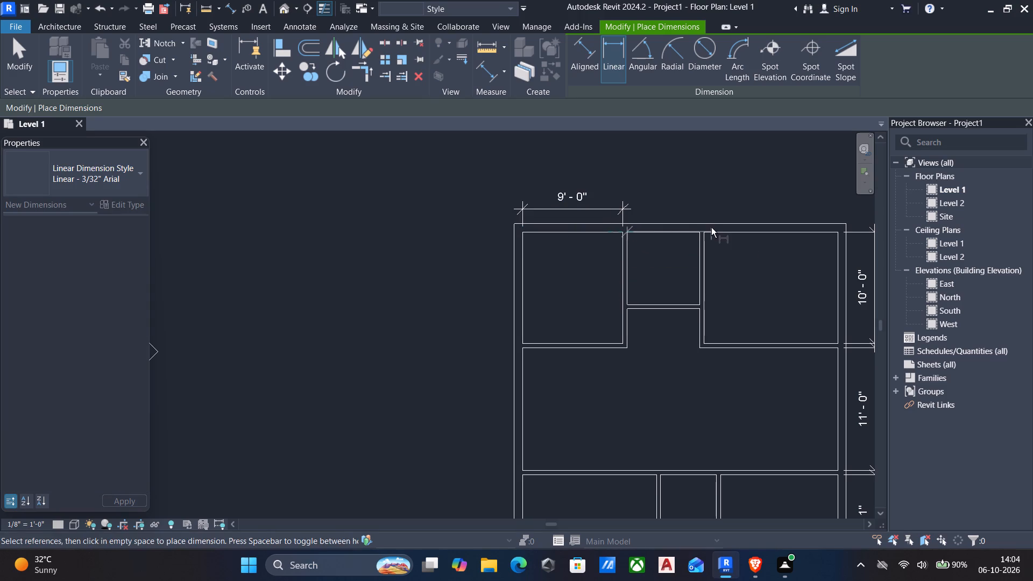
{"action": "left_click", "coordinate": [697, 229]}
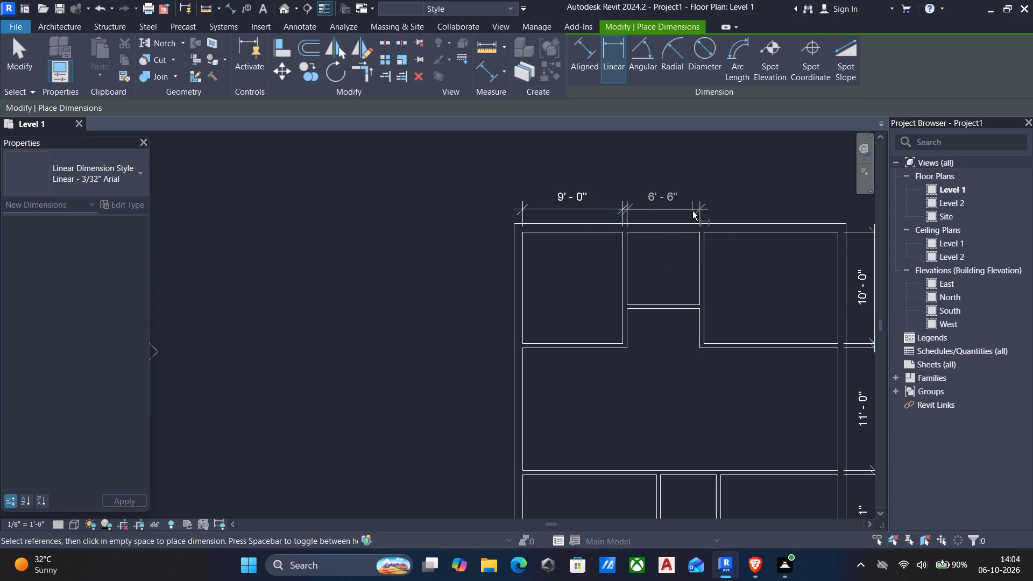
{"action": "left_click", "coordinate": [692, 211]}
{"action": "scroll", "coordinate": [692, 211], "scroll_direction": "down", "scroll_amount": 3}
{"action": "middle_click_drag", "start_coordinate": [693, 213], "coordinate": [502, 219]}
{"action": "scroll", "coordinate": [601, 234], "scroll_direction": "up", "scroll_amount": 3}
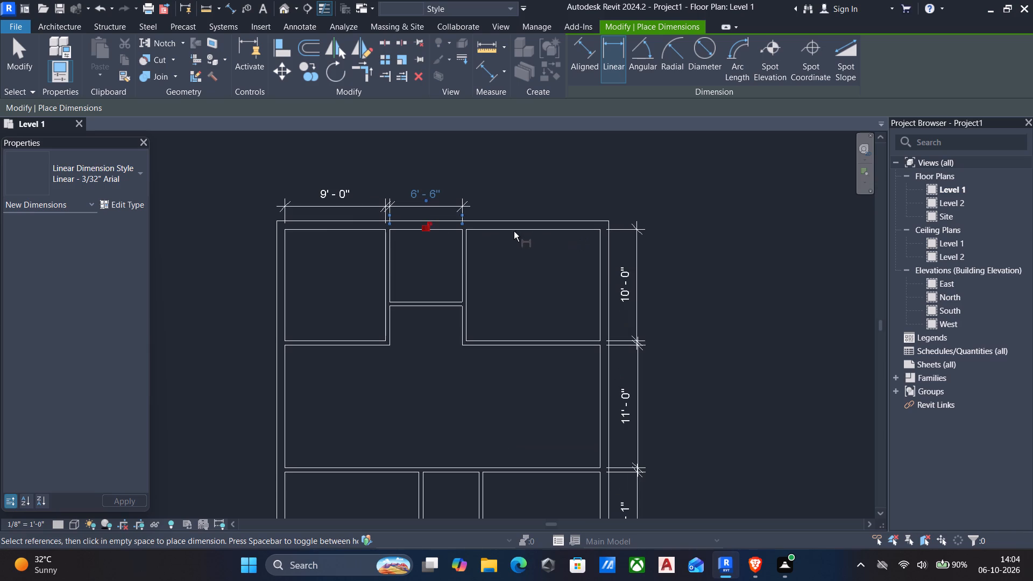
{"action": "key", "text": "Escape"}
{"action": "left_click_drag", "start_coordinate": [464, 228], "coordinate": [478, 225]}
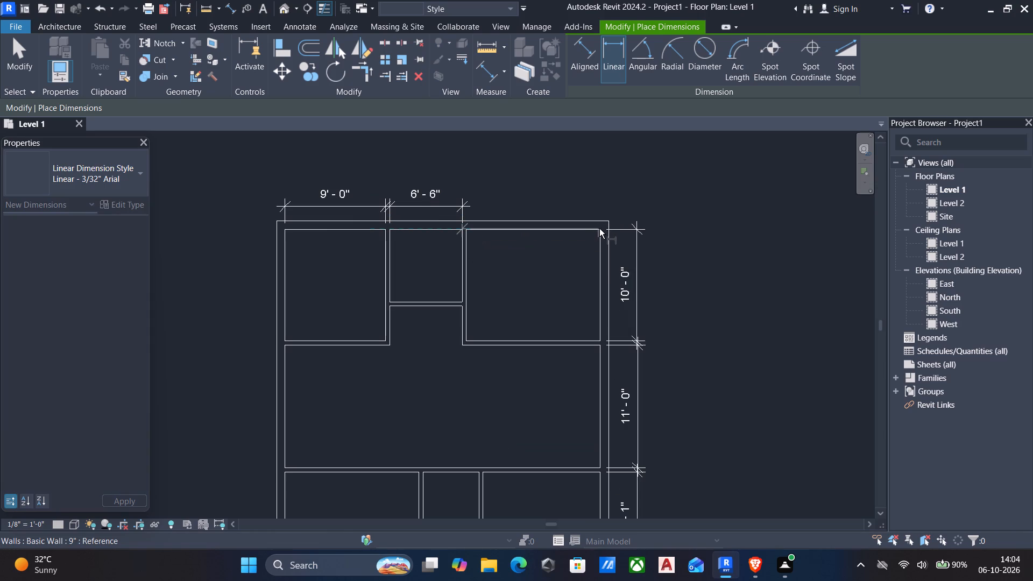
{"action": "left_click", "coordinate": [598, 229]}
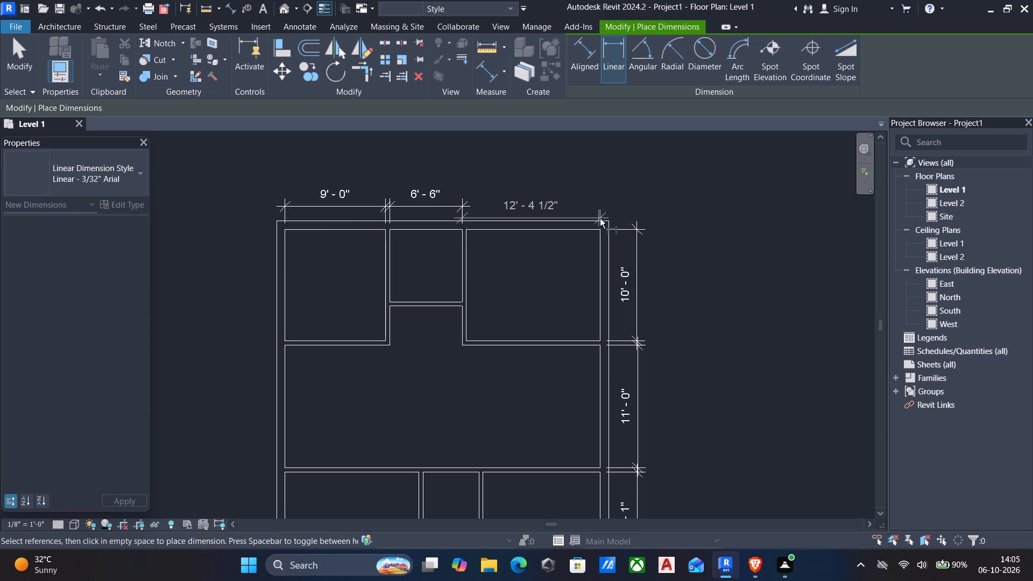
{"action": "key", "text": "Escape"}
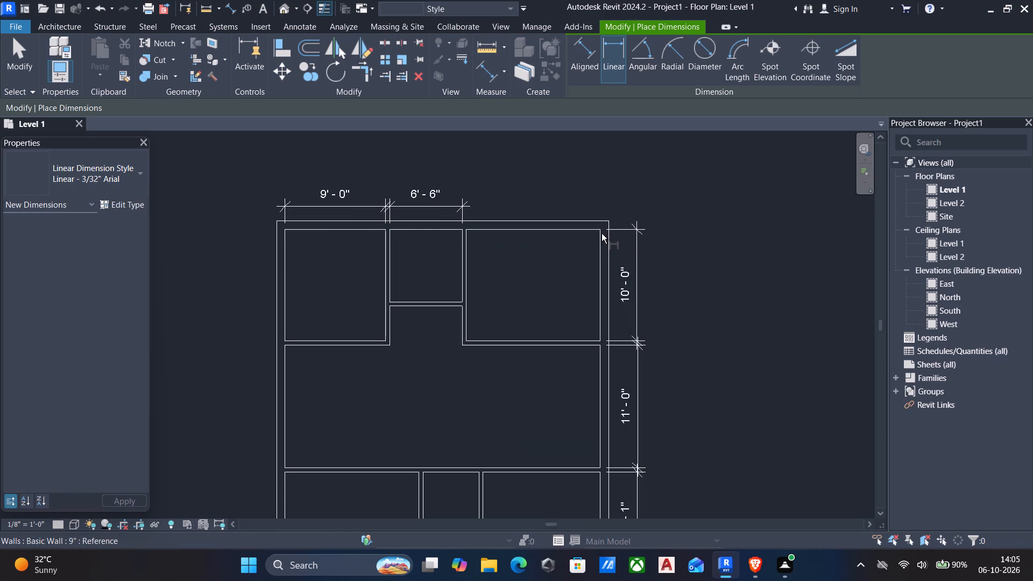
Add a linear dimension for the upper-right room's inside width, completing the dimension line above the top outer wall.
{"action": "left_click", "coordinate": [601, 230]}
{"action": "scroll", "coordinate": [480, 230], "scroll_direction": "up", "scroll_amount": 4}
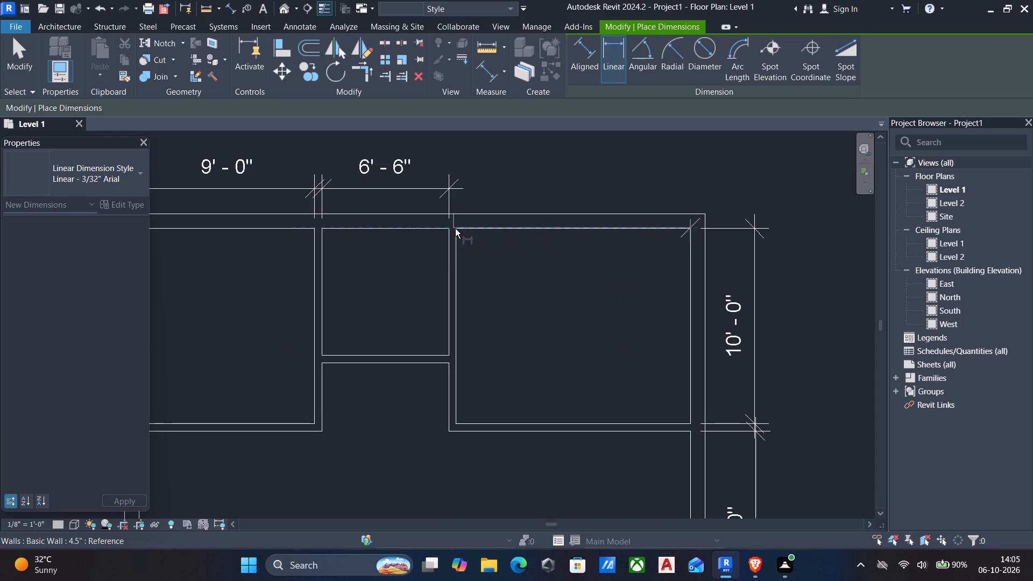
{"action": "left_click", "coordinate": [459, 230]}
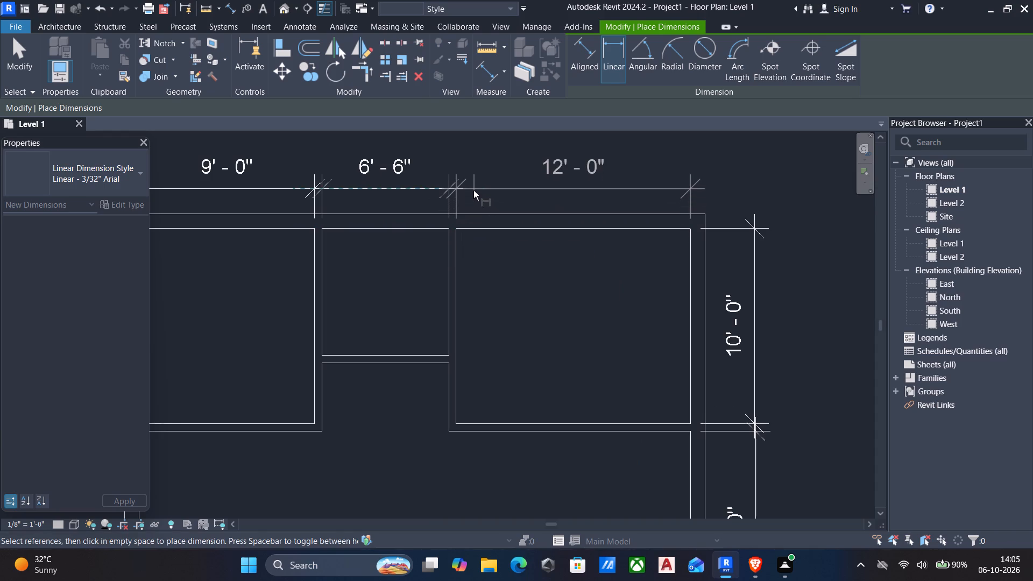
{"action": "left_click", "coordinate": [473, 190]}
Add a linear dimension for the upper-left room's inside depth, placed just outside the left outer wall.
{"action": "scroll", "coordinate": [457, 208], "scroll_direction": "down", "scroll_amount": 3}
{"action": "middle_click_drag", "start_coordinate": [444, 214], "coordinate": [556, 195]}
{"action": "middle_click_drag", "start_coordinate": [511, 235], "coordinate": [618, 215]}
{"action": "scroll", "coordinate": [606, 215], "scroll_direction": "down", "scroll_amount": 1}
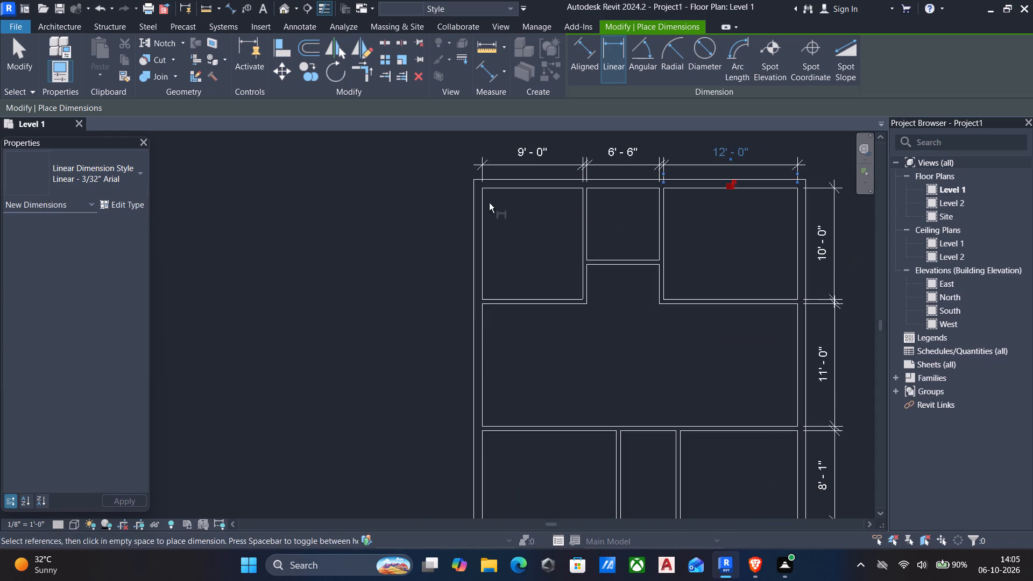
{"action": "scroll", "coordinate": [489, 201], "scroll_direction": "up", "scroll_amount": 1}
{"action": "key", "text": "Escape"}
{"action": "left_click", "coordinate": [478, 185]}
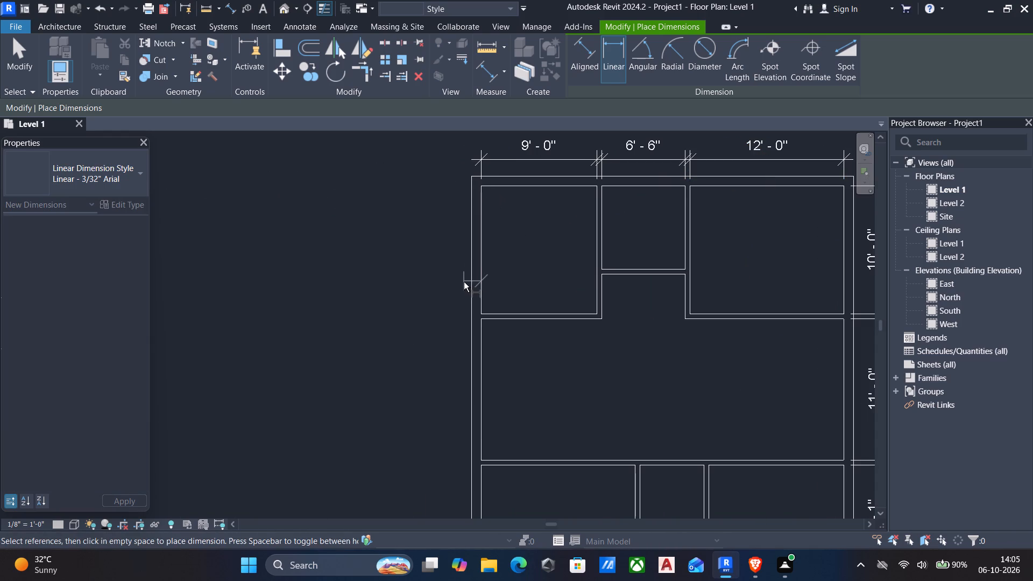
{"action": "left_click", "coordinate": [483, 312]}
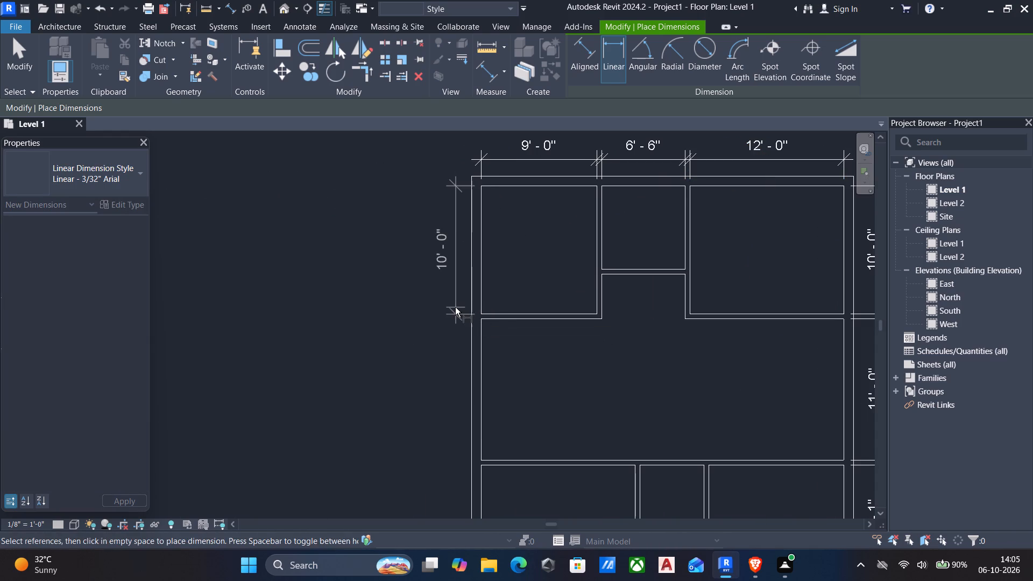
{"action": "left_click", "coordinate": [452, 307]}
Add a linear dimension for the large middle room's inside depth, continuing the dimension line outside the left outer wall.
{"action": "scroll", "coordinate": [449, 309], "scroll_direction": "down", "scroll_amount": 1}
{"action": "middle_click_drag", "start_coordinate": [449, 312], "coordinate": [474, 252]}
{"action": "key", "text": "Escape"}
{"action": "left_click", "coordinate": [502, 256]}
{"action": "middle_click", "coordinate": [471, 322]}
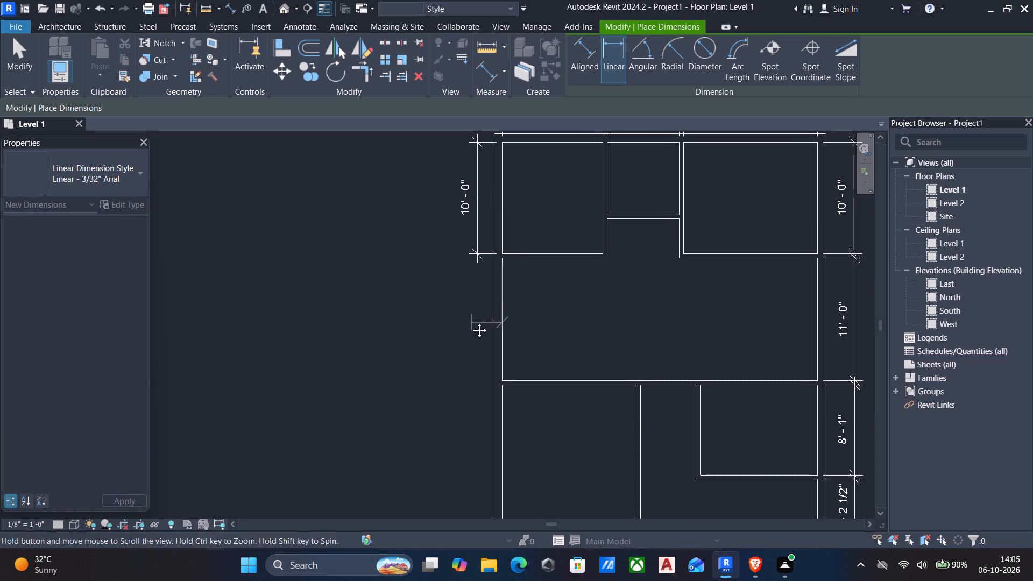
{"action": "scroll", "coordinate": [507, 364], "scroll_direction": "up", "scroll_amount": 2}
{"action": "left_click", "coordinate": [501, 386]}
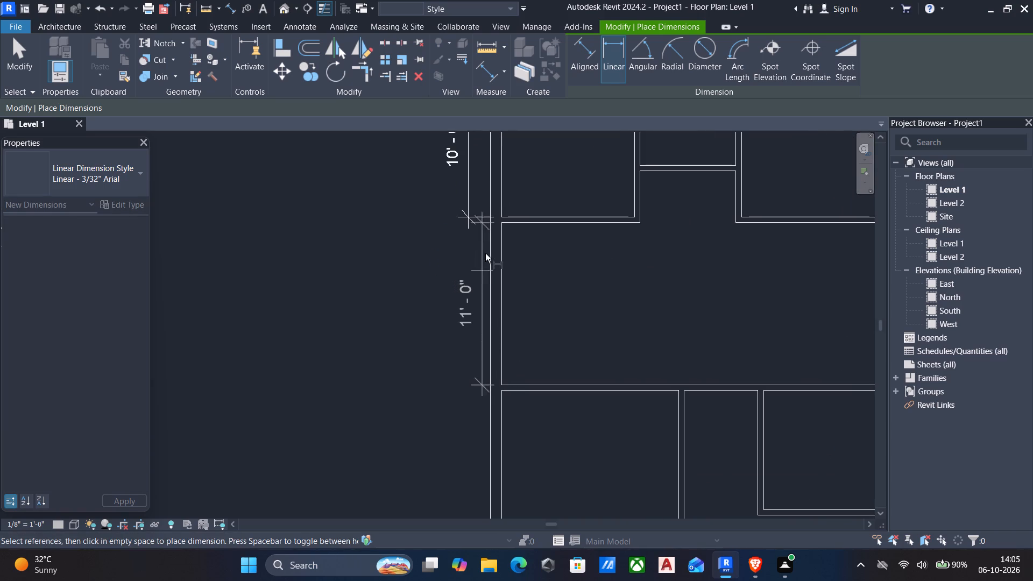
{"action": "left_click", "coordinate": [471, 267]}
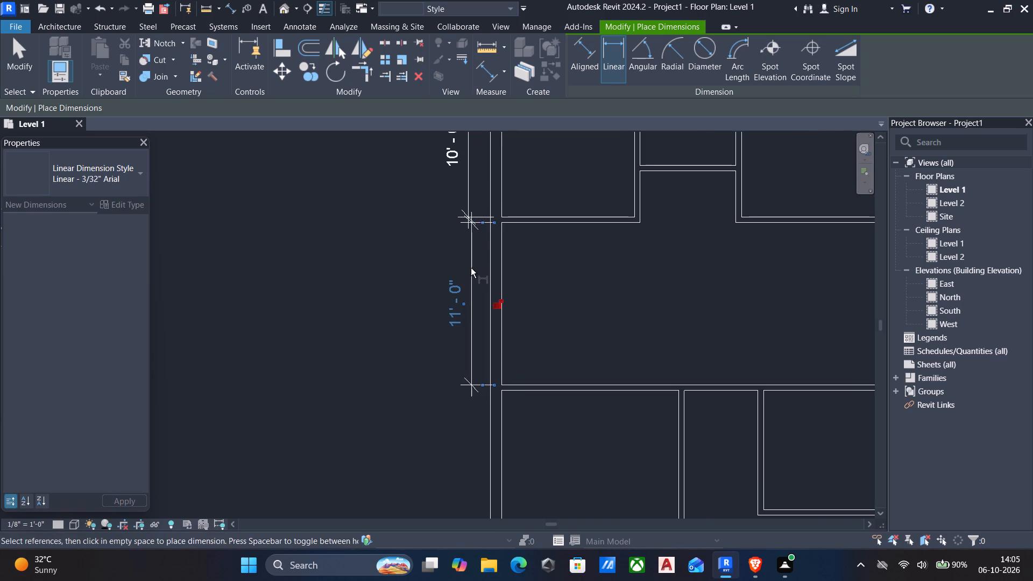
Add a linear dimension for the lower-left room's inside depth in the left dimension line, and finish dimensioning.
{"action": "scroll", "coordinate": [425, 269], "scroll_direction": "down", "scroll_amount": 1}
{"action": "middle_click_drag", "start_coordinate": [425, 269], "coordinate": [431, 231]}
{"action": "middle_click_drag", "start_coordinate": [440, 325], "coordinate": [464, 260]}
{"action": "key", "text": "Escape"}
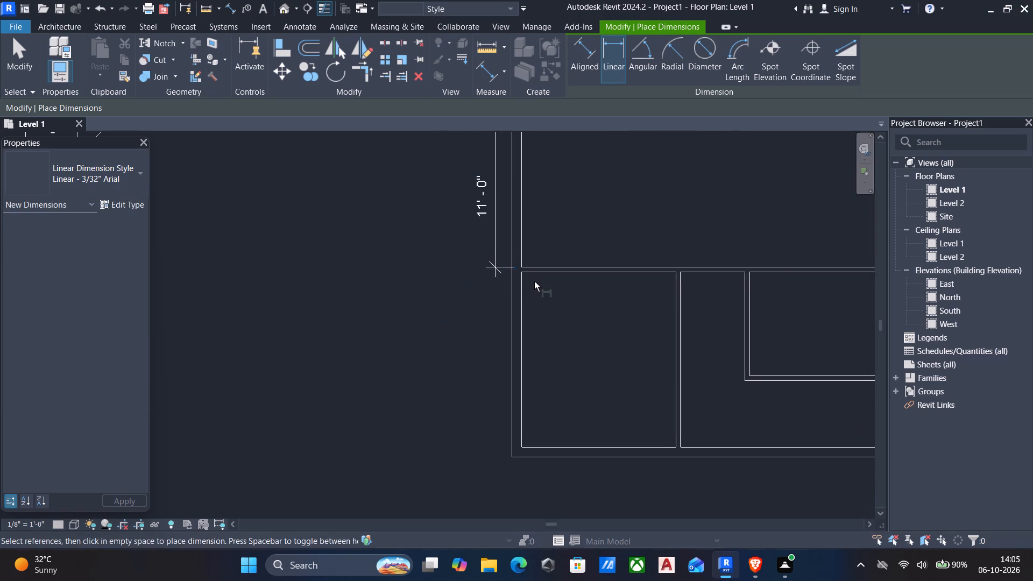
{"action": "scroll", "coordinate": [538, 281], "scroll_direction": "up", "scroll_amount": 1}
{"action": "left_click", "coordinate": [520, 271]}
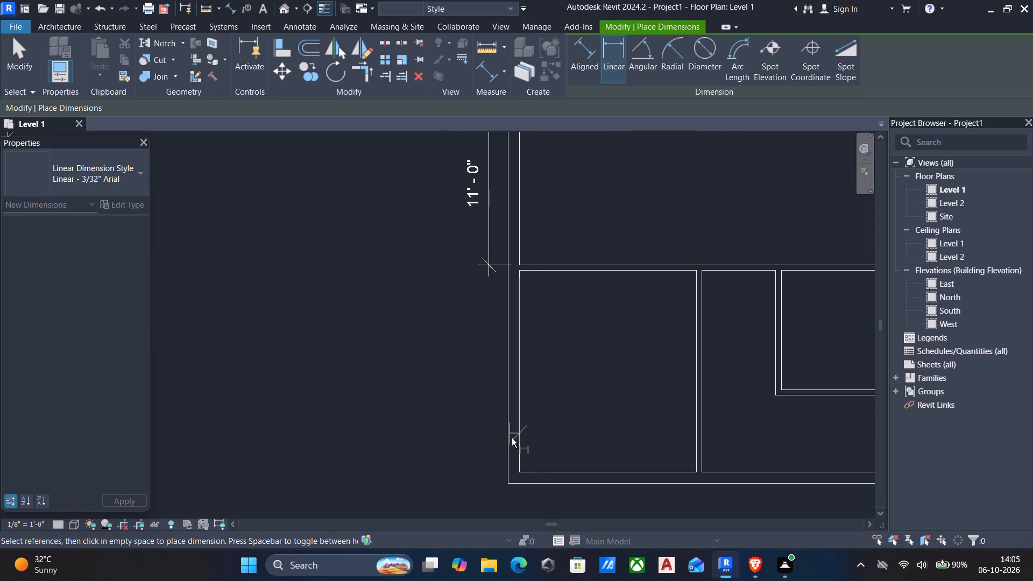
{"action": "left_click", "coordinate": [520, 473]}
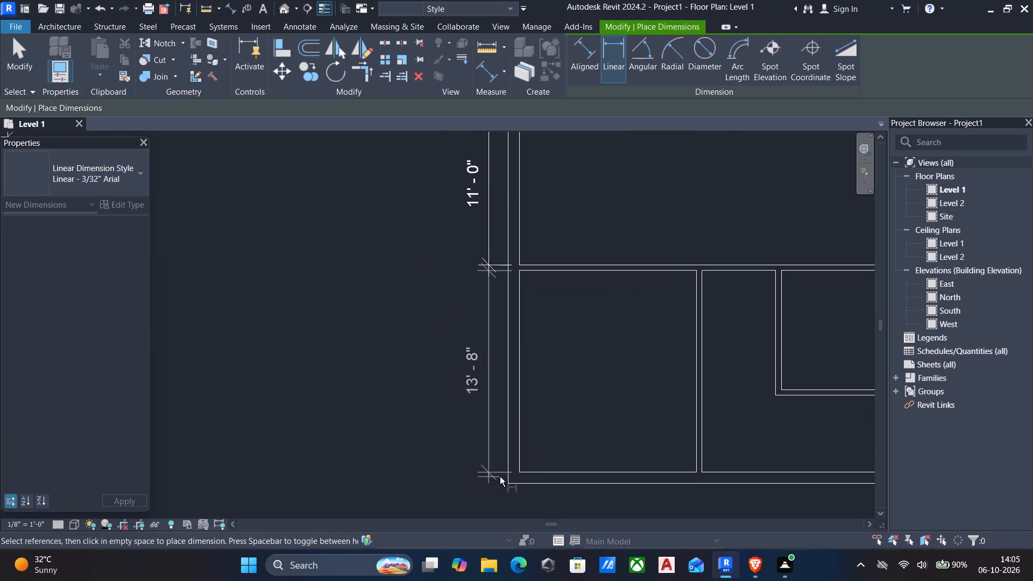
{"action": "left_click", "coordinate": [490, 477]}
{"action": "key", "text": "Escape"}
{"action": "scroll", "coordinate": [566, 457], "scroll_direction": "down", "scroll_amount": 2}
{"action": "middle_click_drag", "start_coordinate": [555, 441], "coordinate": [468, 405]}
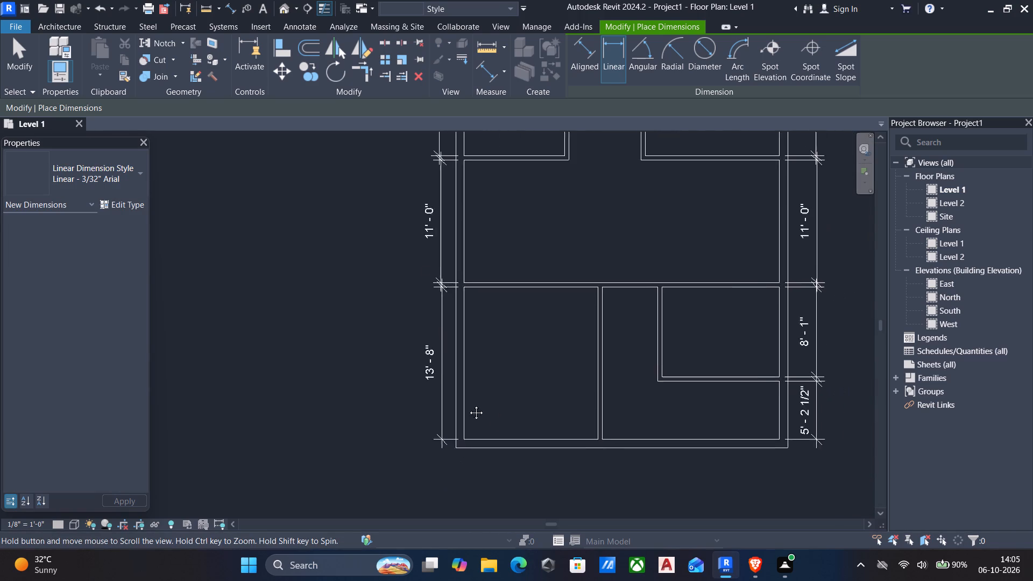
{"action": "middle_click_drag", "start_coordinate": [468, 405], "coordinate": [447, 400]}
{"action": "middle_click_drag", "start_coordinate": [624, 384], "coordinate": [485, 343]}
{"action": "key", "text": "Escape"}
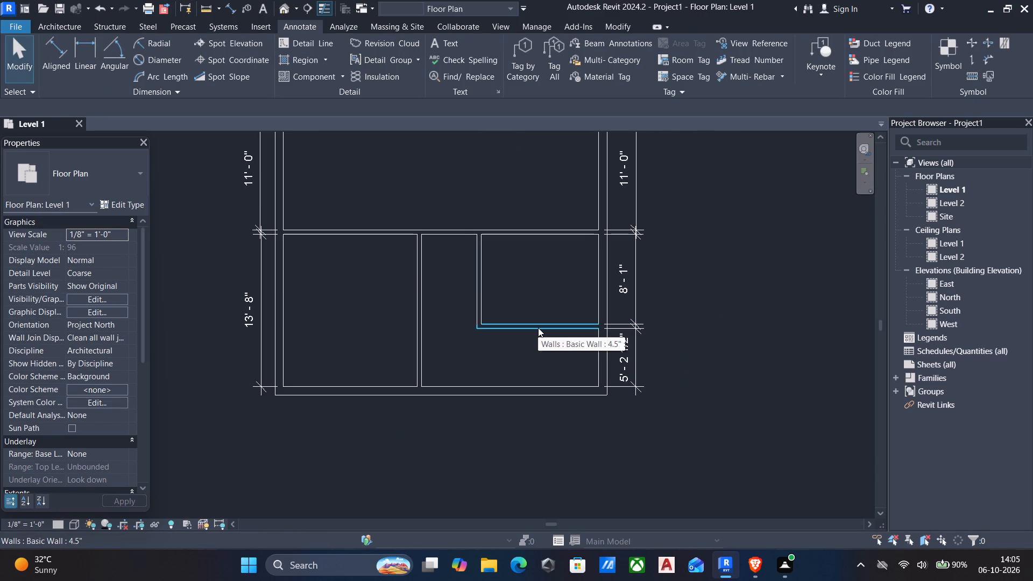
Extend the short vertical 4.5" wall beside the lower-right room down to the bottom outer wall.
{"action": "scroll", "coordinate": [537, 328], "scroll_direction": "down", "scroll_amount": 2}
{"action": "middle_click_drag", "start_coordinate": [537, 328], "coordinate": [548, 360]}
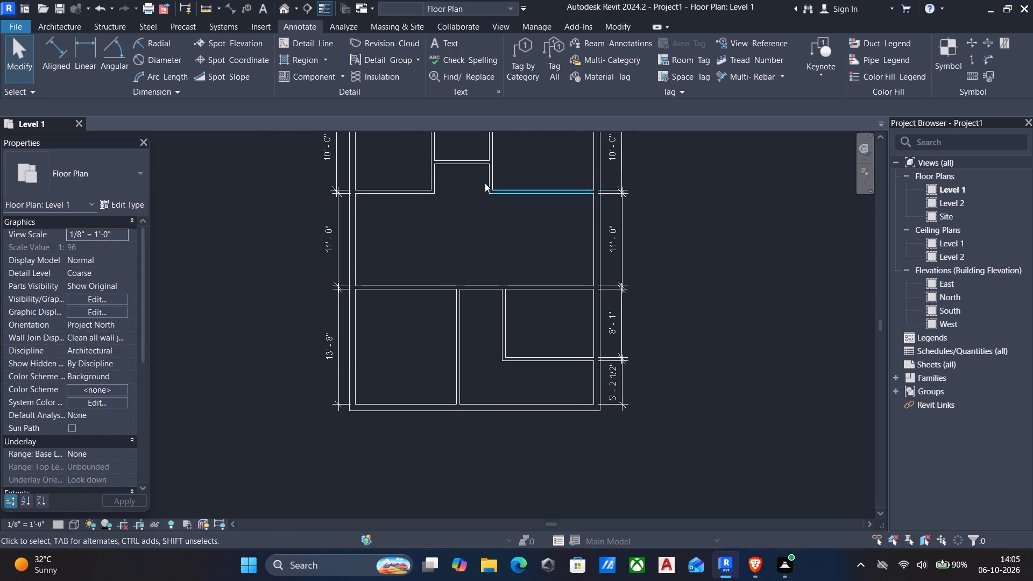
{"action": "middle_click_drag", "start_coordinate": [477, 176], "coordinate": [494, 242]}
{"action": "scroll", "coordinate": [500, 242], "scroll_direction": "down", "scroll_amount": 1}
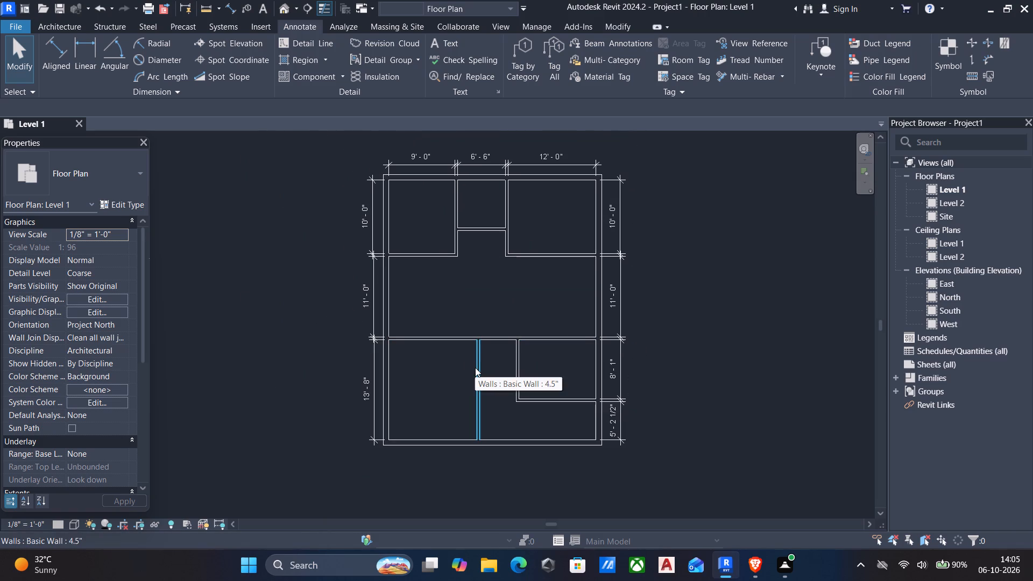
{"action": "left_click", "coordinate": [520, 374]}
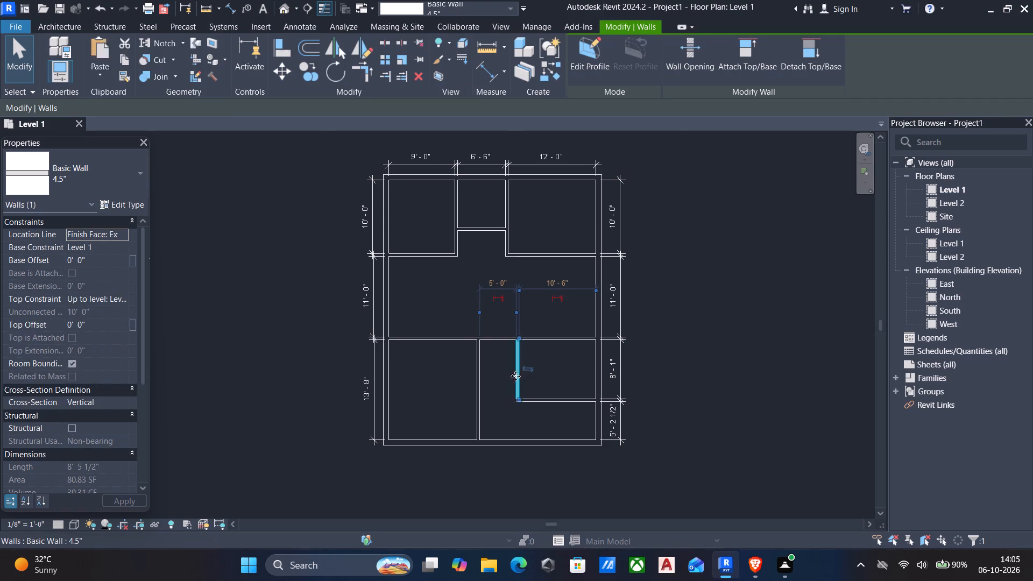
{"action": "scroll", "coordinate": [510, 408], "scroll_direction": "up", "scroll_amount": 3}
{"action": "left_click_drag", "start_coordinate": [522, 396], "coordinate": [528, 445]}
{"action": "scroll", "coordinate": [525, 430], "scroll_direction": "up", "scroll_amount": 1}
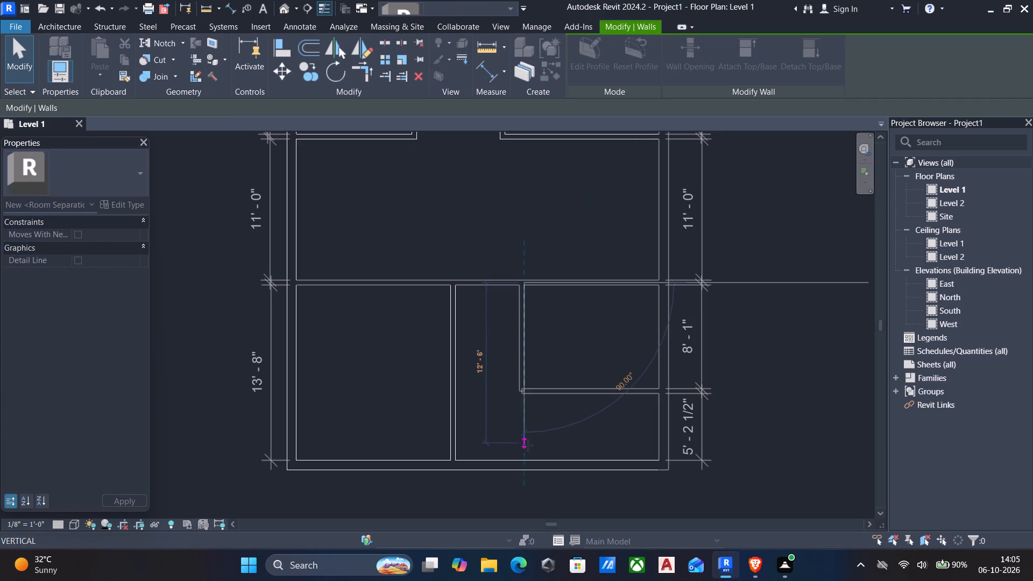
{"action": "left_click_drag", "start_coordinate": [528, 445], "coordinate": [529, 455]}
{"action": "key", "text": "Escape"}
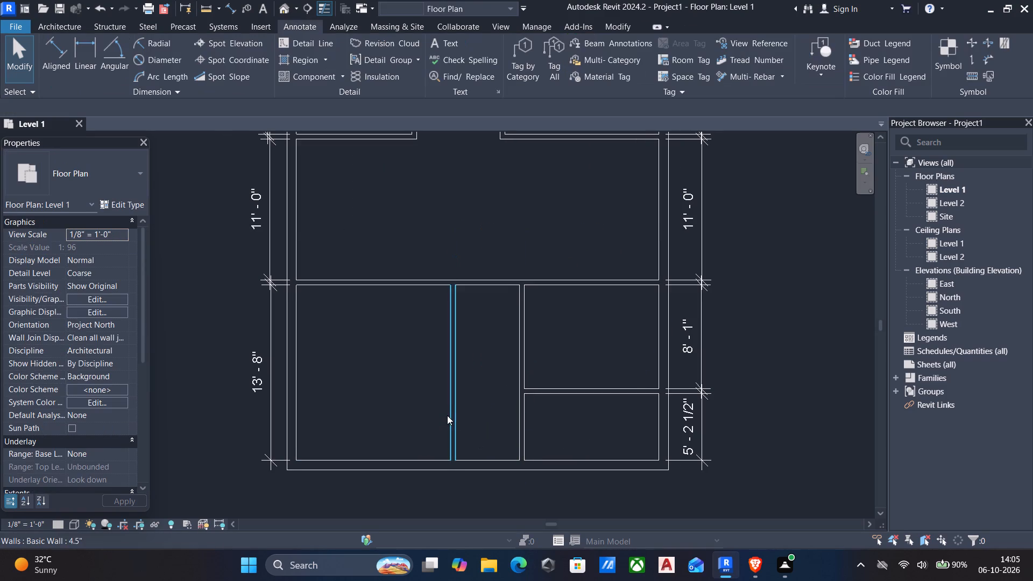
Draw a 4.5" wall across the narrow lower-middle space, offset 8'6" from the bottom outer wall's inner face.
{"action": "left_click", "coordinate": [448, 416]}
{"action": "key", "text": "c"}
{"action": "key", "text": "s"}
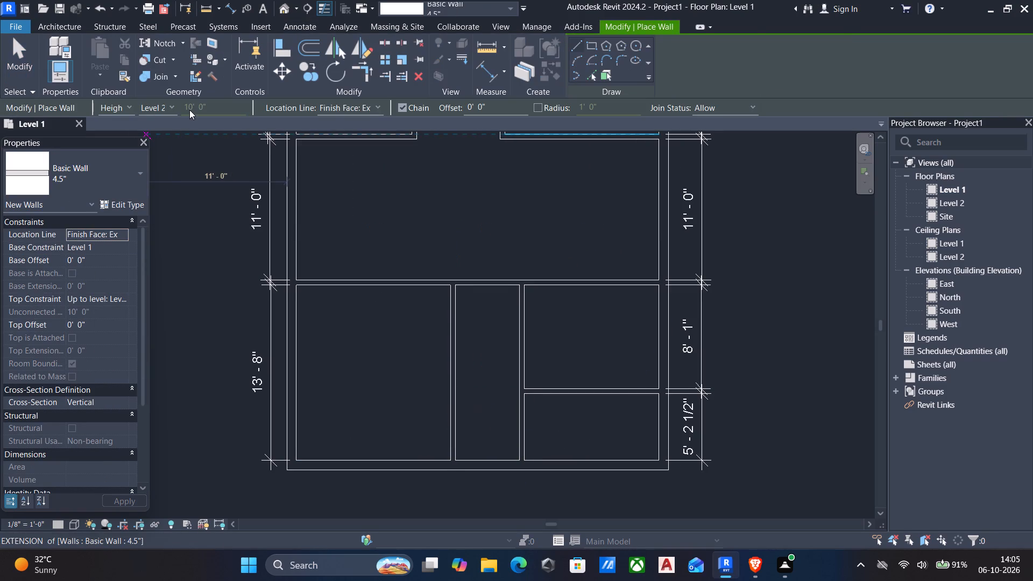
{"action": "left_click_drag", "start_coordinate": [498, 105], "coordinate": [0, 65]}
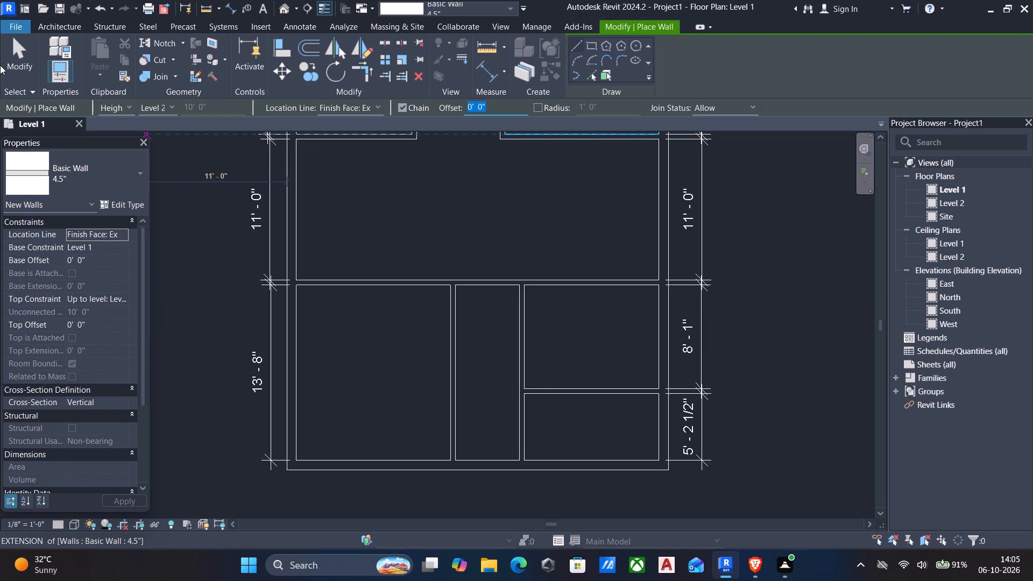
{"action": "type", "text": "8'6\""}
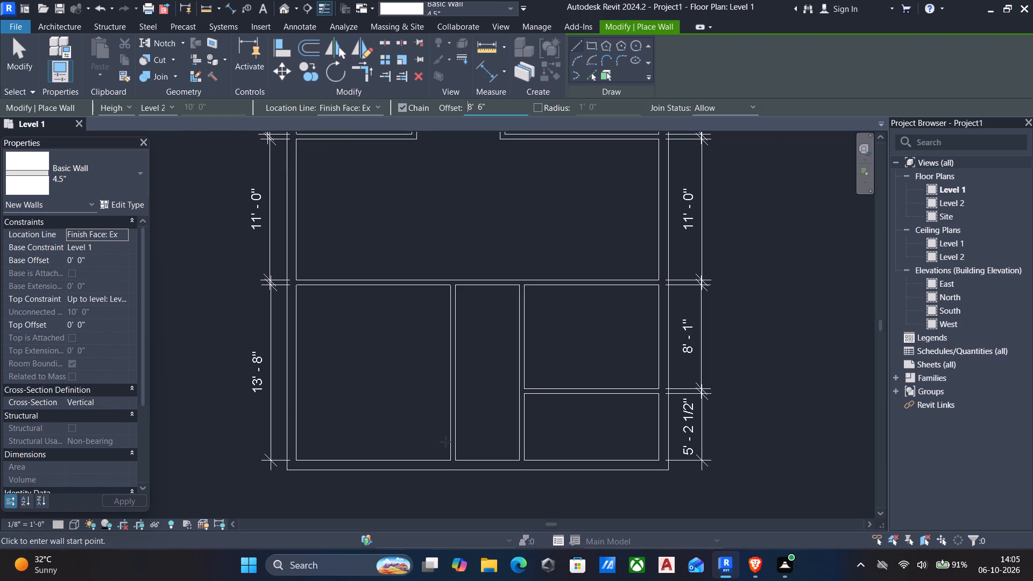
{"action": "scroll", "coordinate": [445, 442], "scroll_direction": "up", "scroll_amount": 3}
{"action": "left_click_drag", "start_coordinate": [459, 474], "coordinate": [470, 470]}
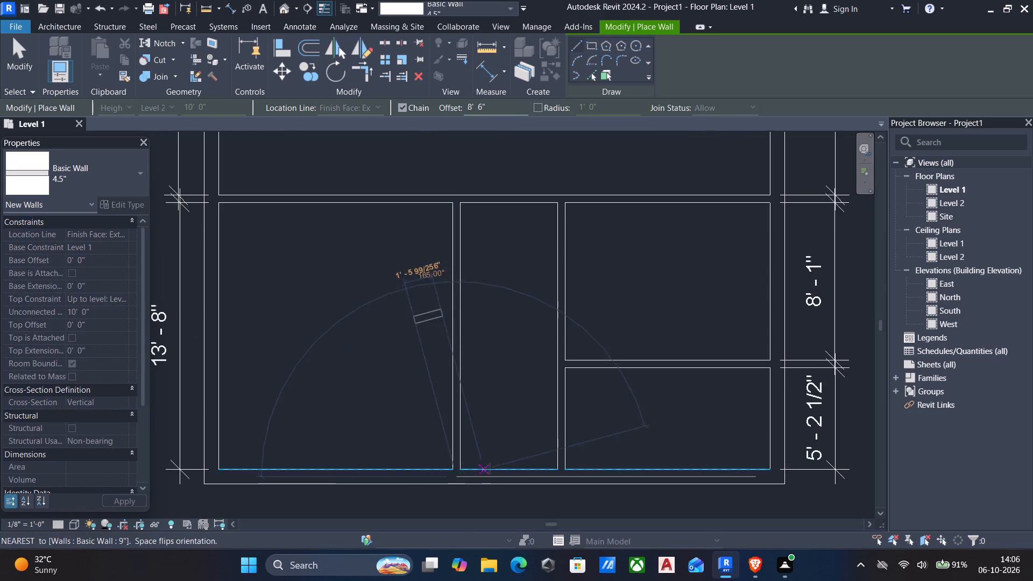
{"action": "key", "text": "Escape"}
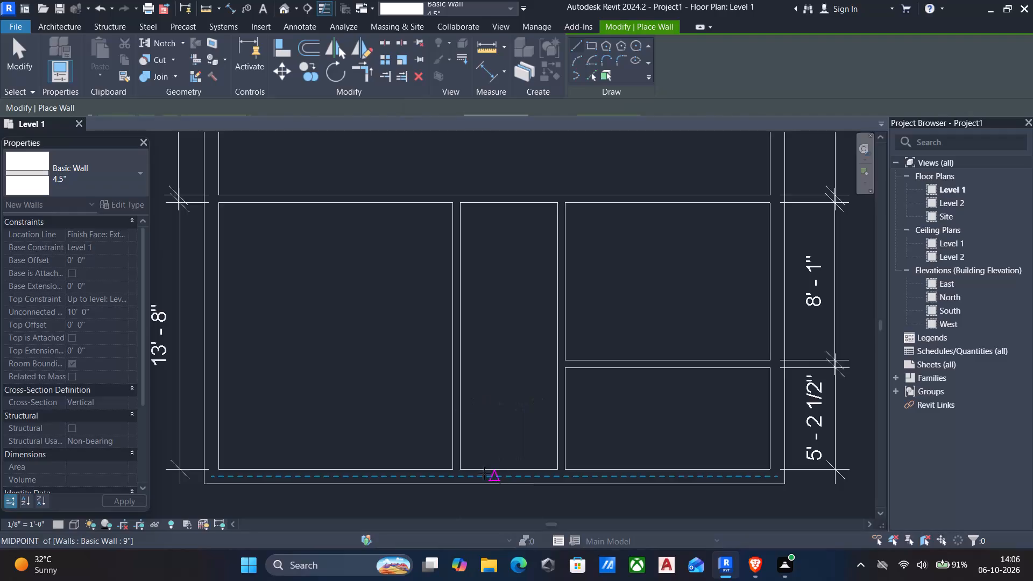
{"action": "left_click_drag", "start_coordinate": [457, 470], "coordinate": [475, 470]}
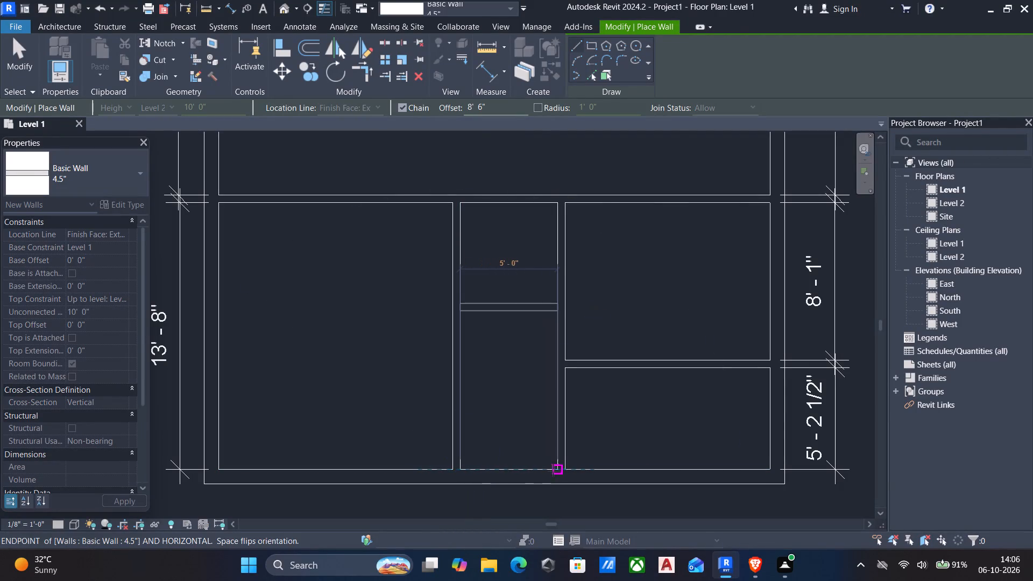
{"action": "left_click", "coordinate": [557, 469]}
{"action": "key", "text": "Escape"}
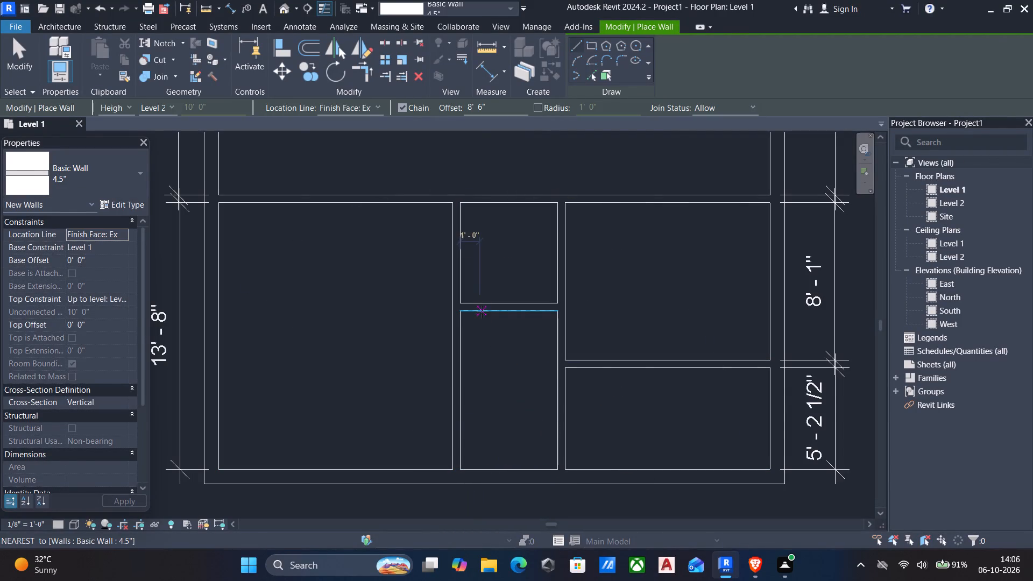
{"action": "key", "text": "Escape"}
Flip the new cross wall in the narrow lower-middle space to the other side of its location line.
{"action": "left_click", "coordinate": [482, 304]}
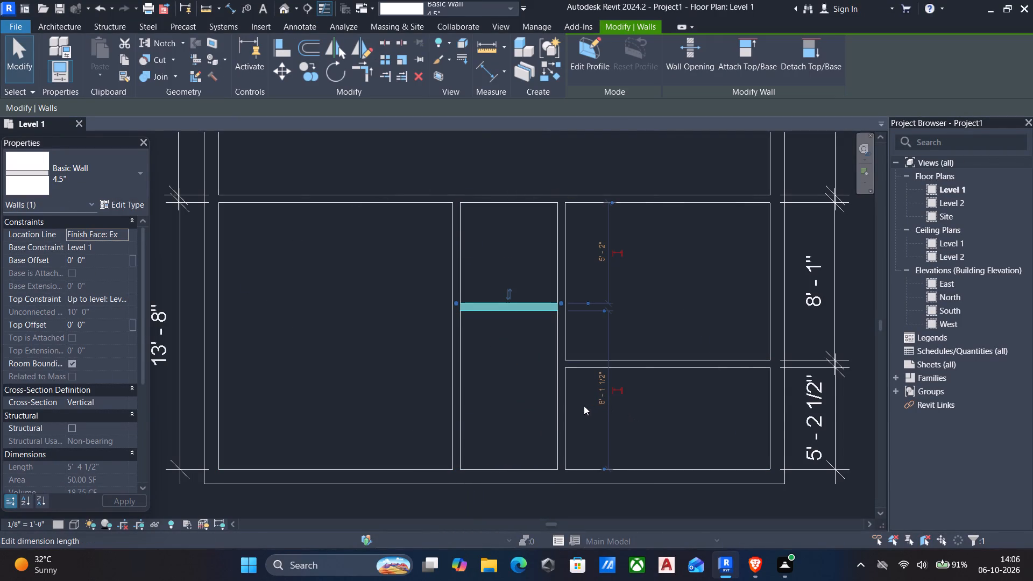
{"action": "key", "text": "space"}
{"action": "key", "text": "Escape"}
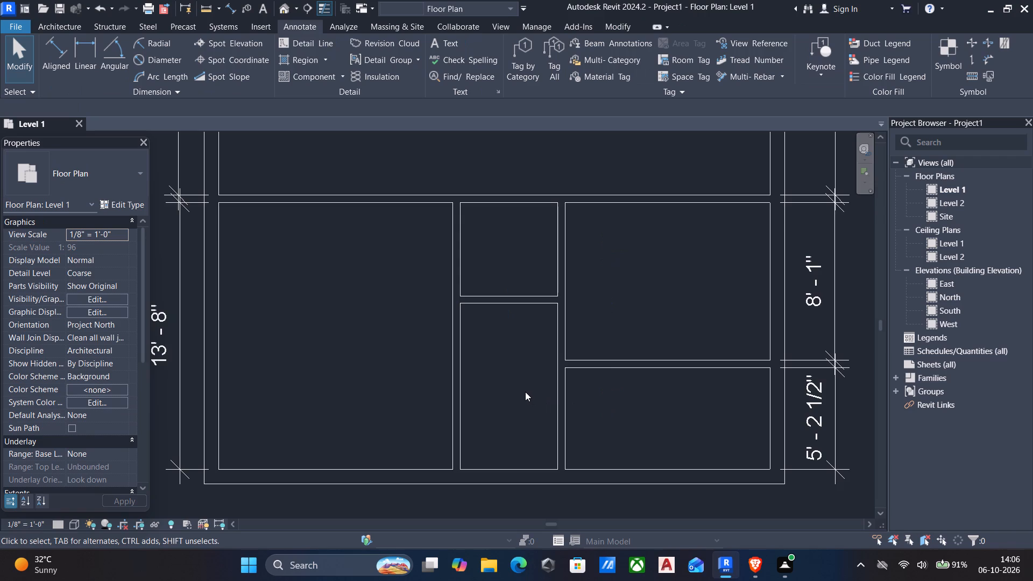
Split the horizontal 4.5" wall above the narrow lower-middle space, about 1'10 1/2" from that space's left wall.
{"action": "middle_click_drag", "start_coordinate": [525, 392], "coordinate": [501, 393]}
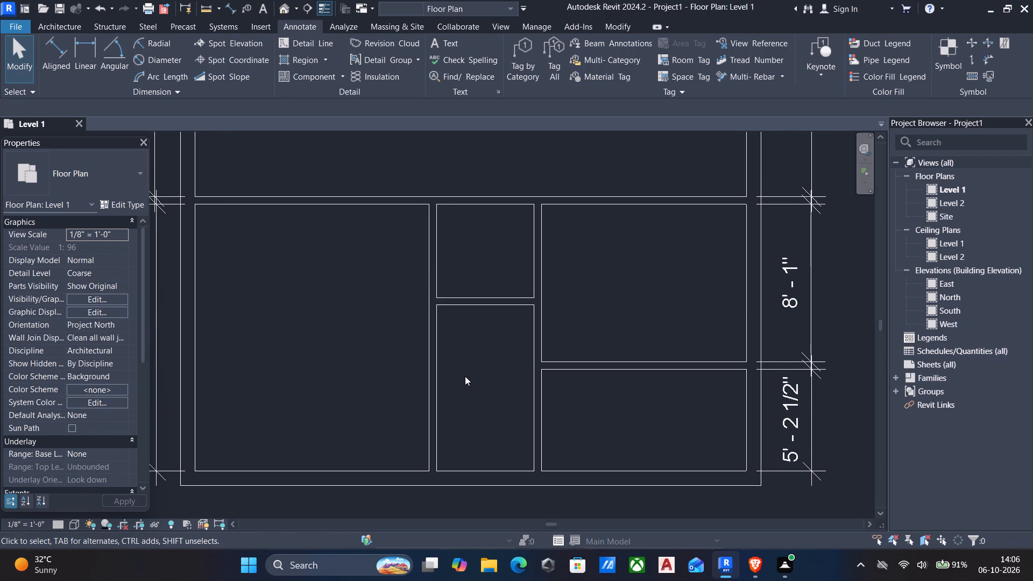
{"action": "type", "text": "TR"}
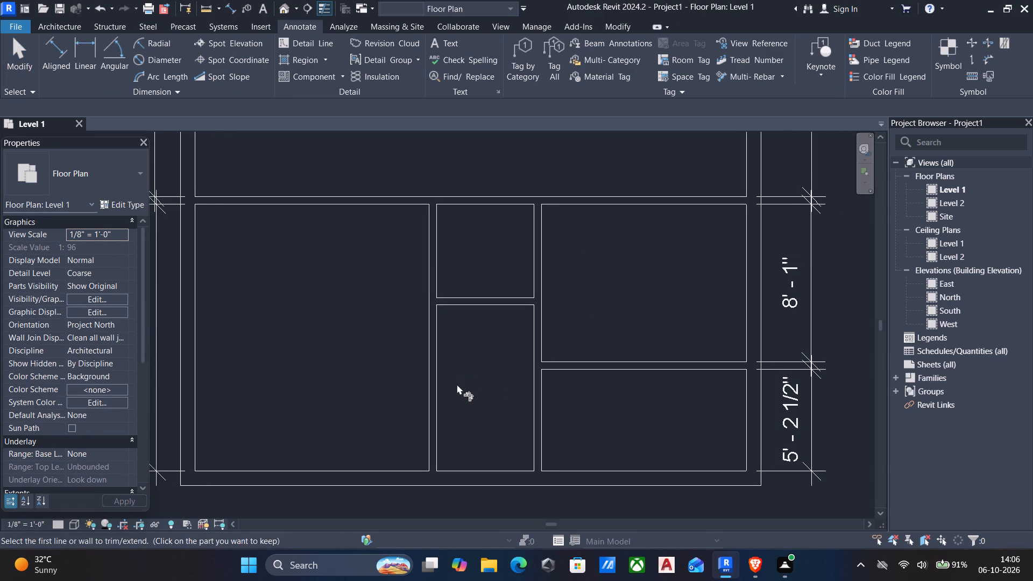
{"action": "key", "text": "Escape"}
{"action": "type", "text": "SL"}
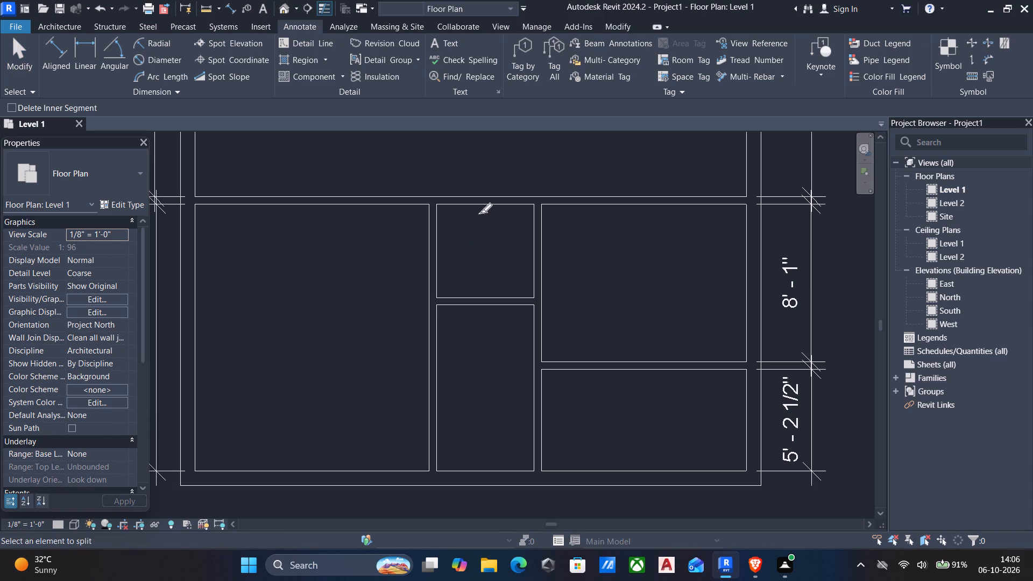
{"action": "left_click", "coordinate": [473, 204]}
{"action": "key", "text": "Escape"}
{"action": "key", "text": "Escape"}
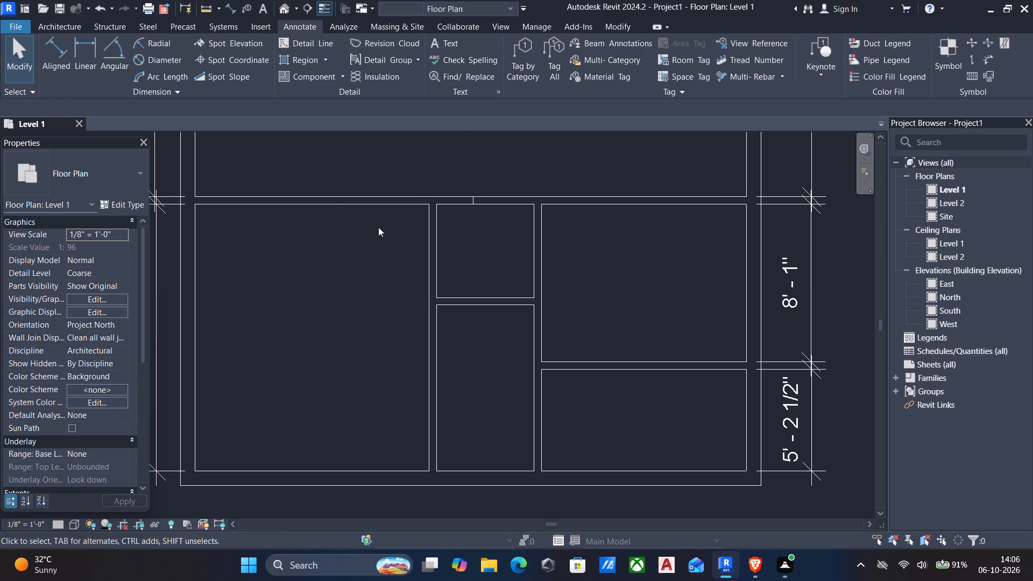
Trim both halves of the split wall to corners with the narrow space's two vertical walls, opening it to the middle room.
{"action": "type", "text": "TR"}
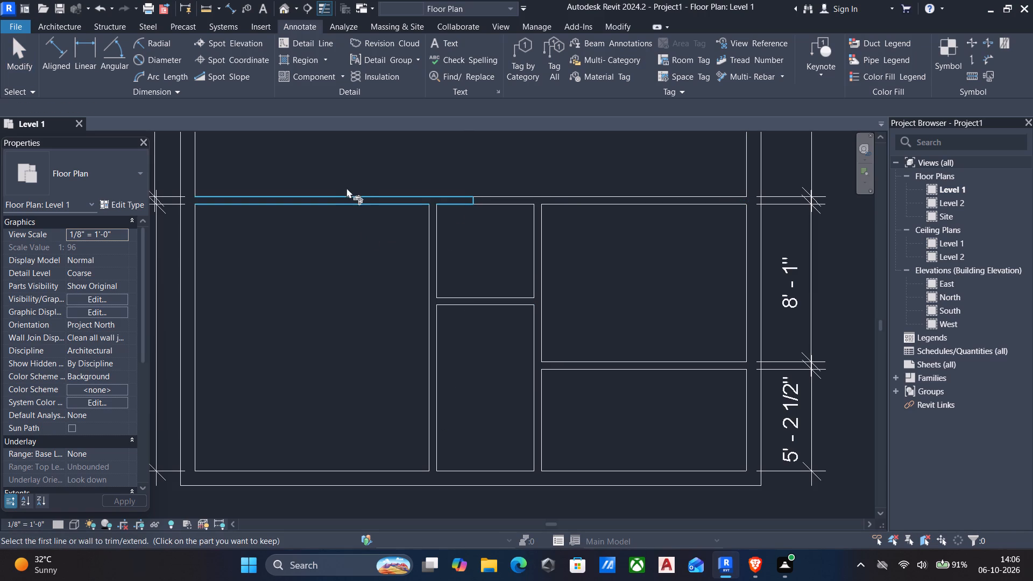
{"action": "left_click", "coordinate": [344, 197]}
{"action": "left_click", "coordinate": [438, 289]}
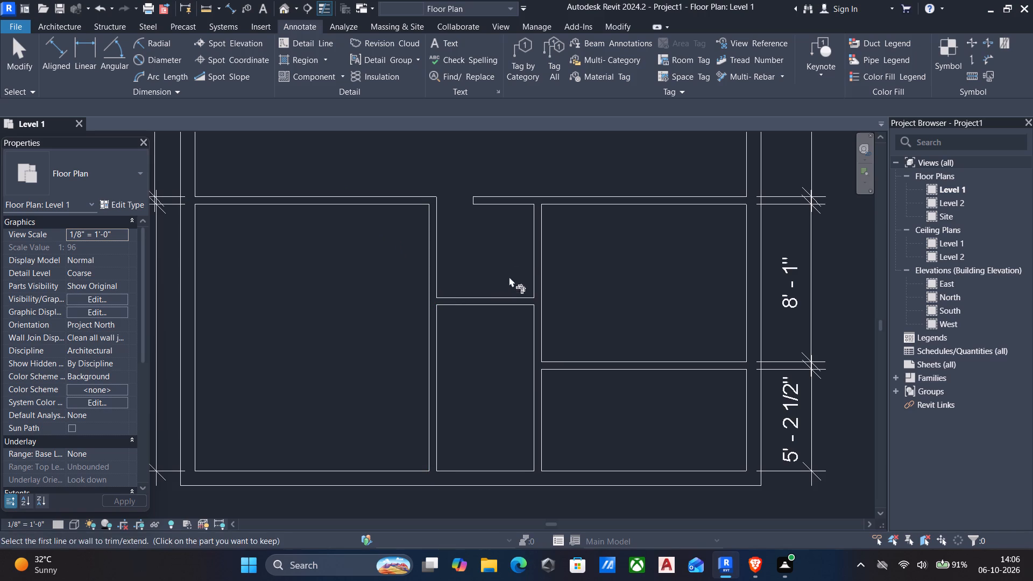
{"action": "left_click", "coordinate": [606, 189]}
{"action": "left_click", "coordinate": [587, 196]}
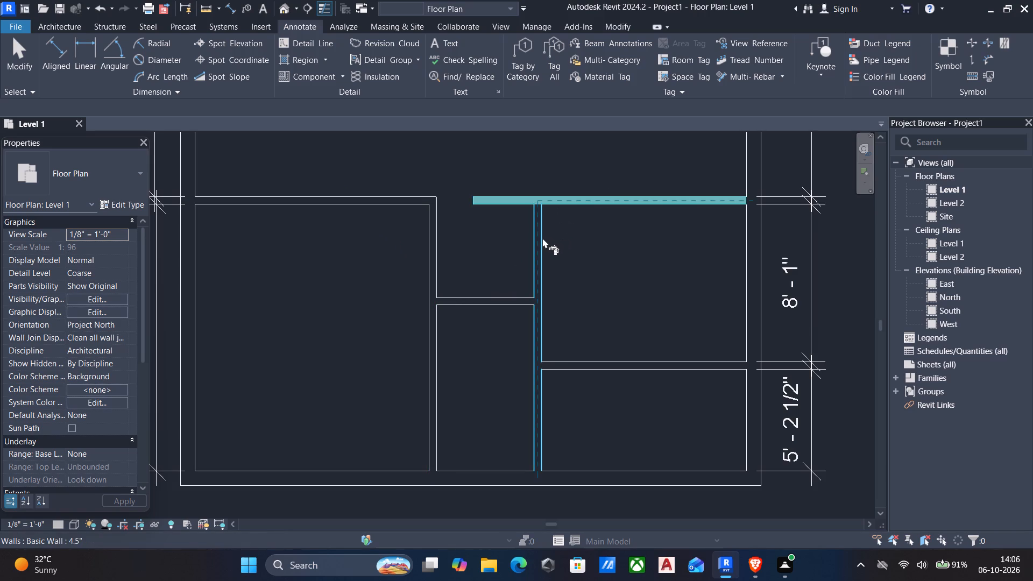
{"action": "left_click", "coordinate": [542, 238]}
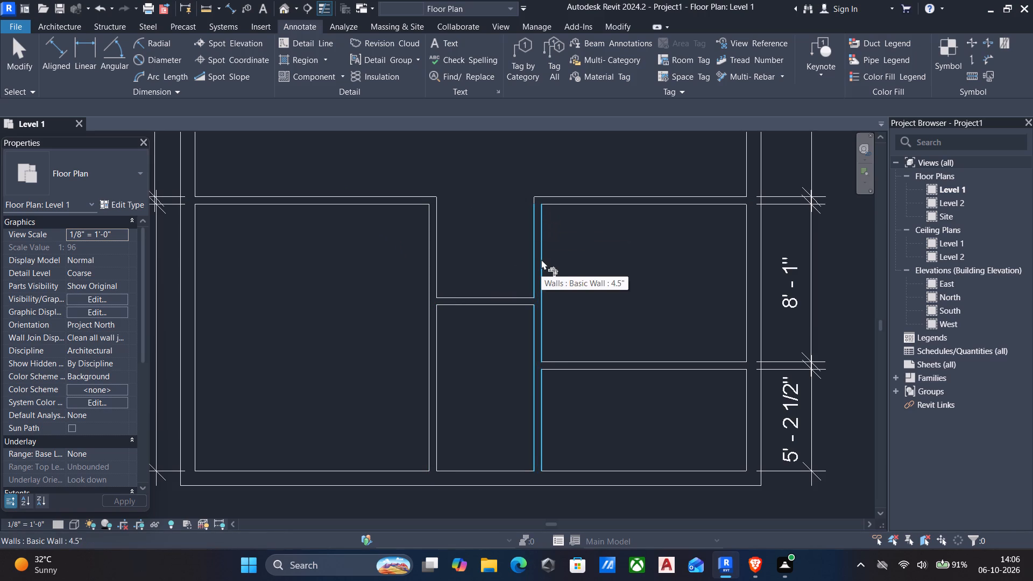
{"action": "scroll", "coordinate": [571, 294], "scroll_direction": "down", "scroll_amount": 1}
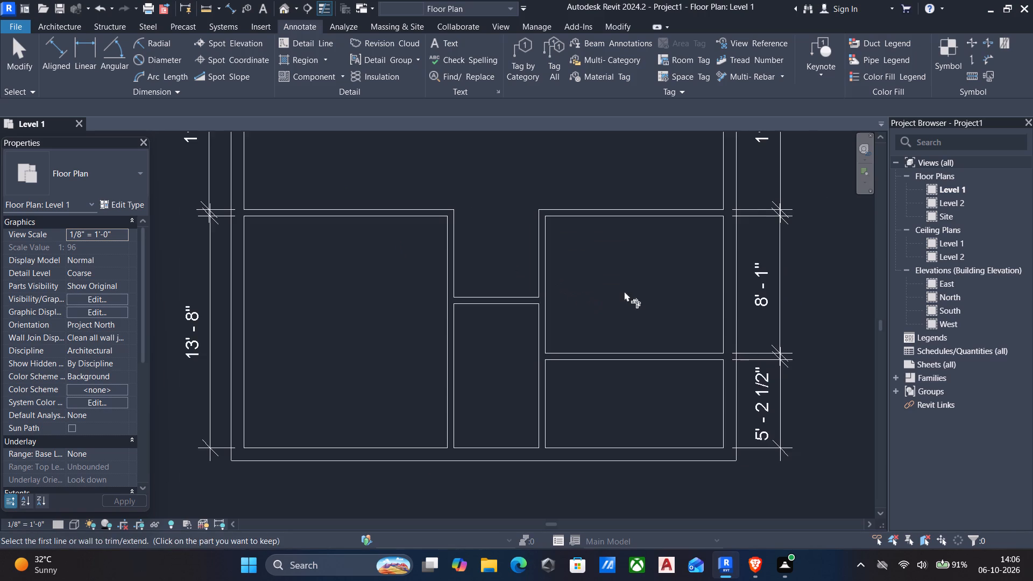
{"action": "middle_click_drag", "start_coordinate": [625, 291], "coordinate": [591, 293]}
{"action": "middle_click_drag", "start_coordinate": [616, 297], "coordinate": [615, 304]}
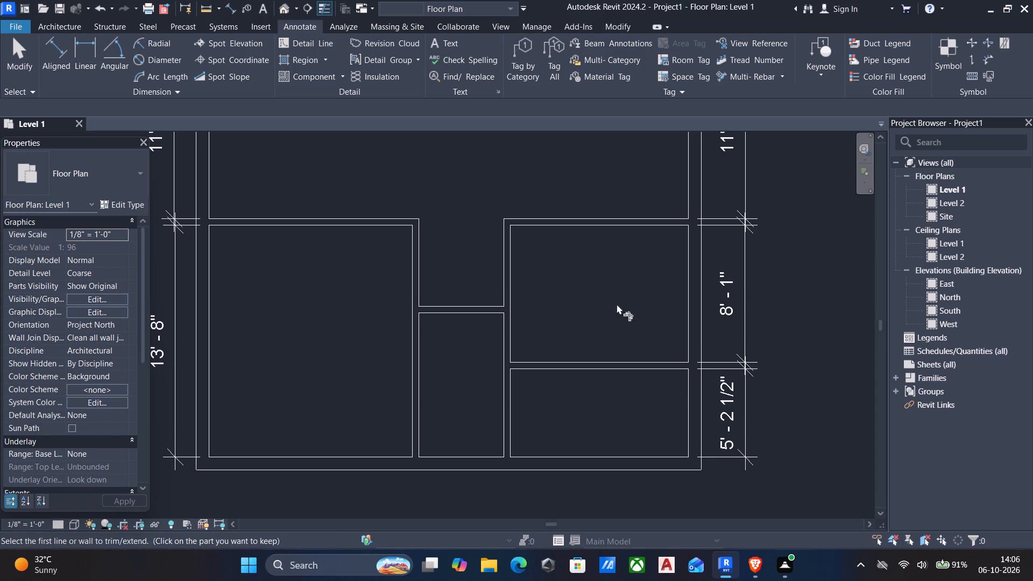
{"action": "middle_click_drag", "start_coordinate": [575, 251], "coordinate": [578, 280]}
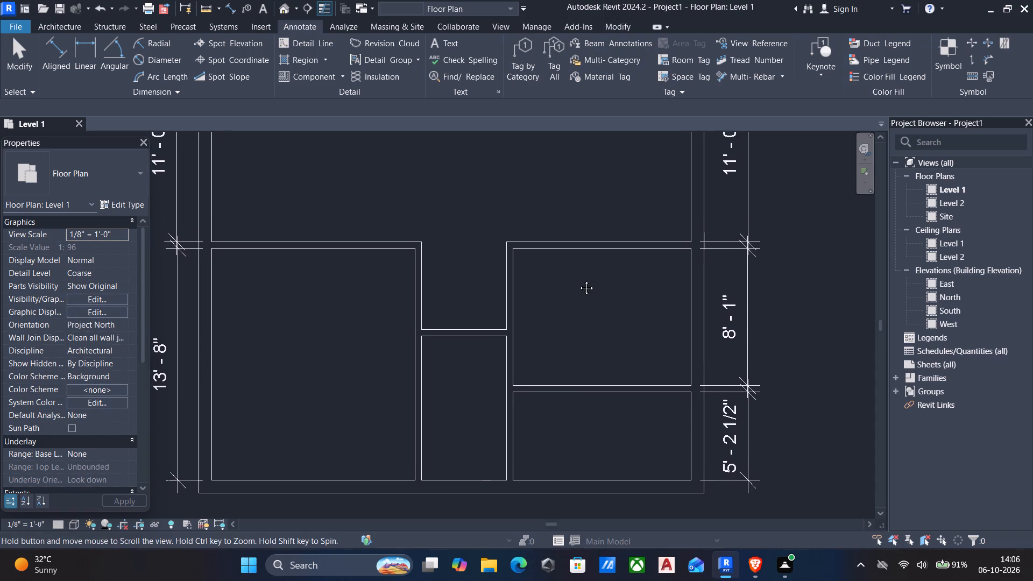
{"action": "middle_click_drag", "start_coordinate": [578, 280], "coordinate": [580, 348]}
{"action": "scroll", "coordinate": [590, 344], "scroll_direction": "down", "scroll_amount": 2}
{"action": "middle_click_drag", "start_coordinate": [587, 315], "coordinate": [577, 358]}
{"action": "middle_click_drag", "start_coordinate": [541, 328], "coordinate": [548, 377]}
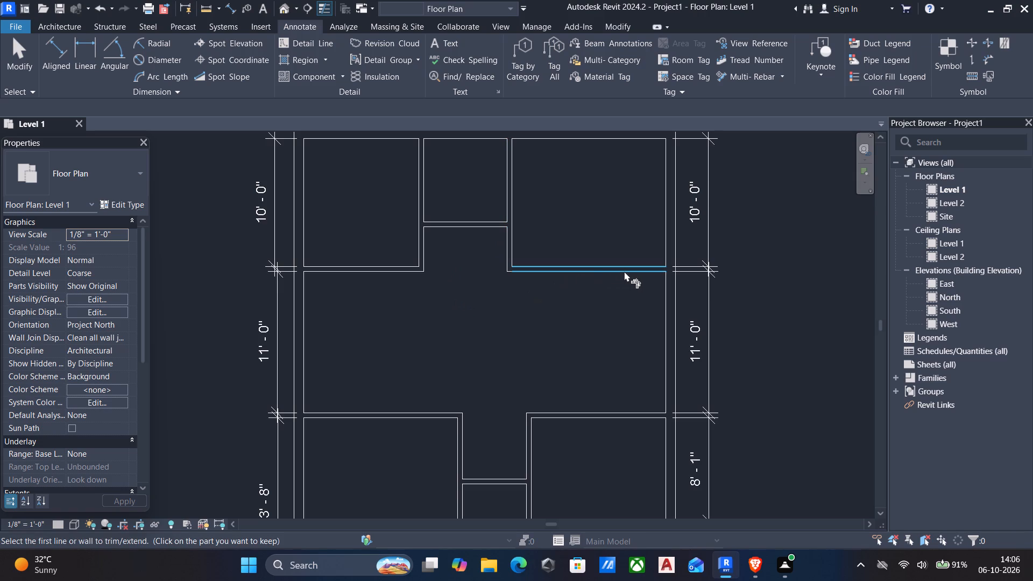
{"action": "key", "text": "Escape"}
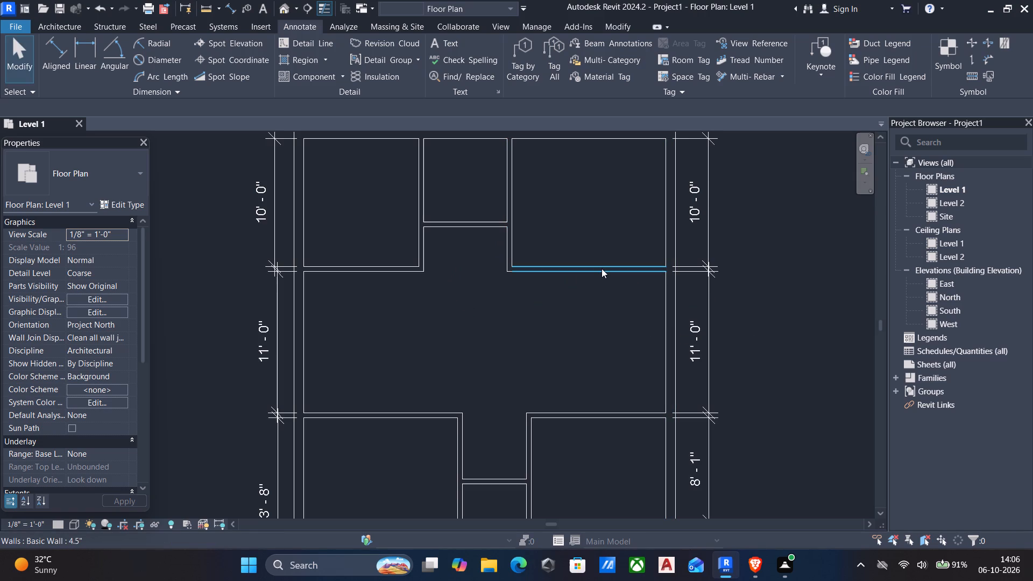
Draw a 26'3" model line leftward from the middle room's lower-right inner corner, continuing vertically 11'0" to the upper wall.
{"action": "type", "text": "LI"}
{"action": "scroll", "coordinate": [669, 412], "scroll_direction": "up", "scroll_amount": 3}
{"action": "left_click_drag", "start_coordinate": [667, 410], "coordinate": [660, 410]}
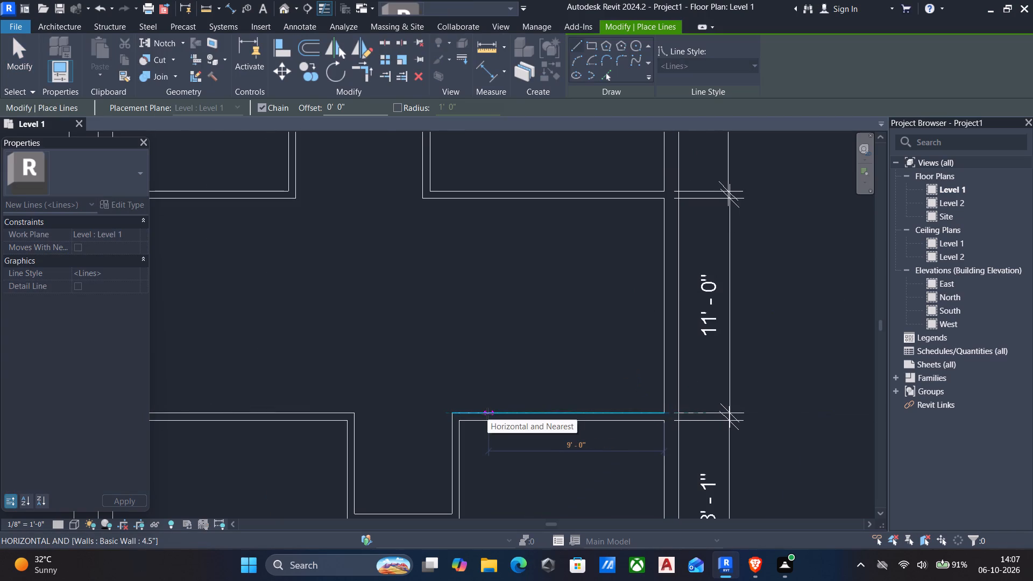
{"action": "type", "text": "26"}
{"action": "type", "text": "'3\""}
{"action": "key", "text": "Return"}
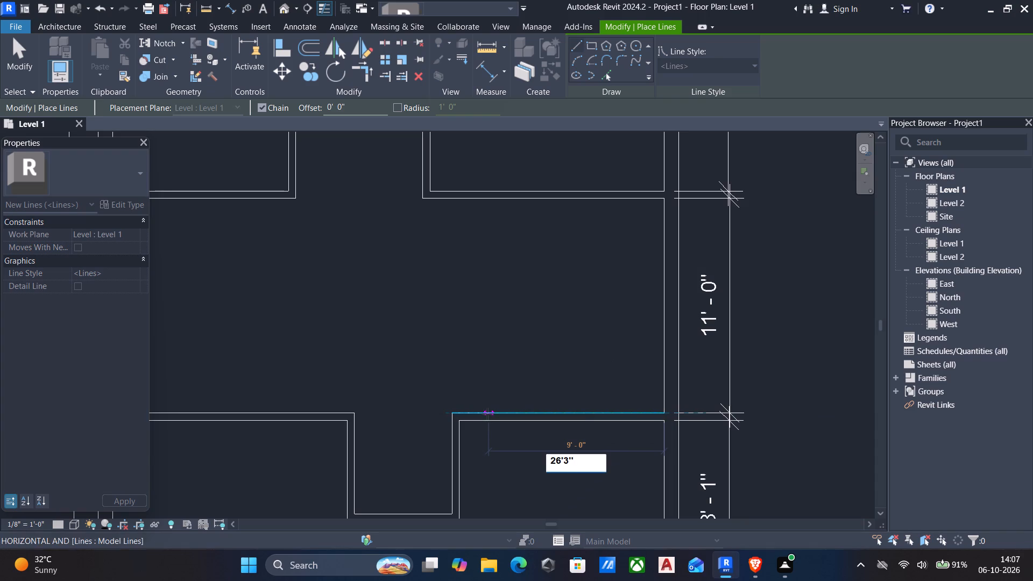
{"action": "middle_click_drag", "start_coordinate": [360, 372], "coordinate": [533, 307]}
{"action": "middle_click_drag", "start_coordinate": [315, 235], "coordinate": [306, 312]}
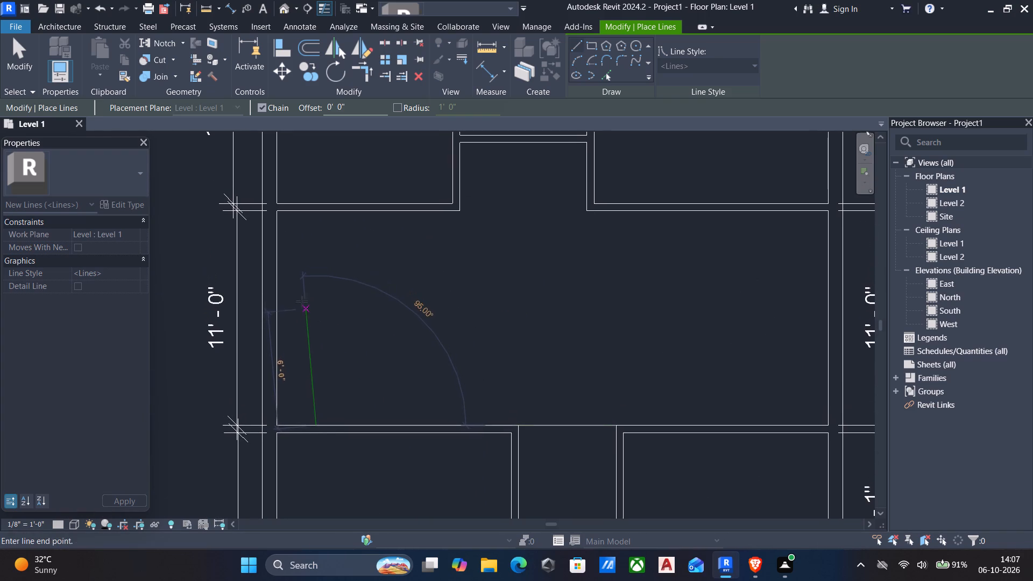
{"action": "left_click", "coordinate": [317, 214]}
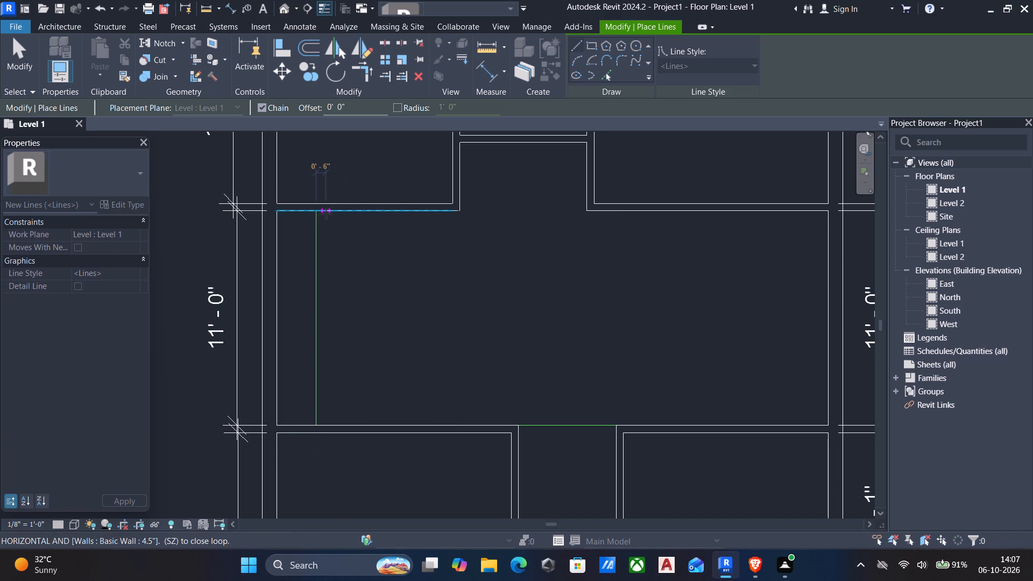
{"action": "key", "text": "Escape"}
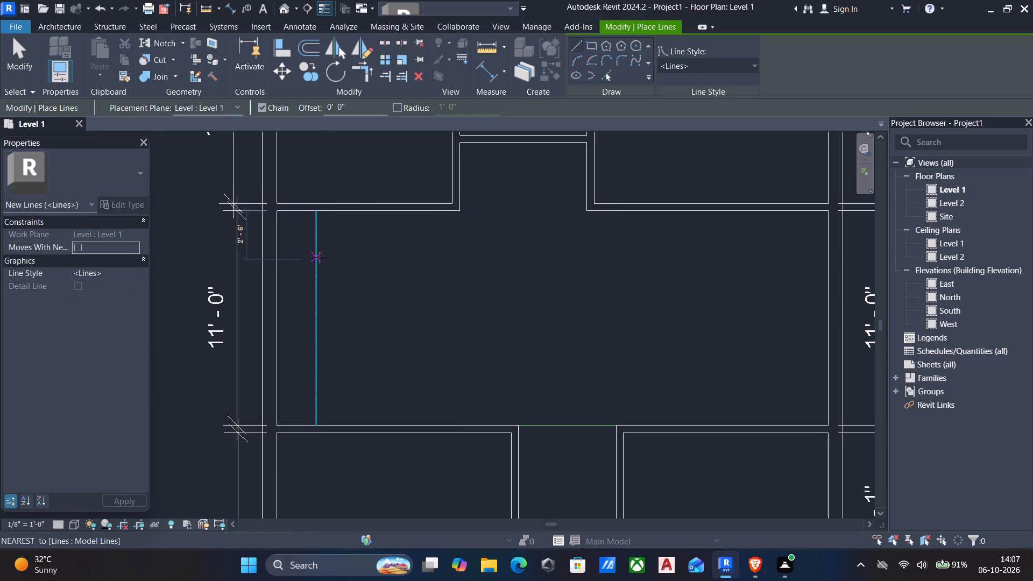
{"action": "key", "text": "Escape"}
Stretch the vertical model line's top end up past the middle room's upper wall.
{"action": "left_click", "coordinate": [315, 304]}
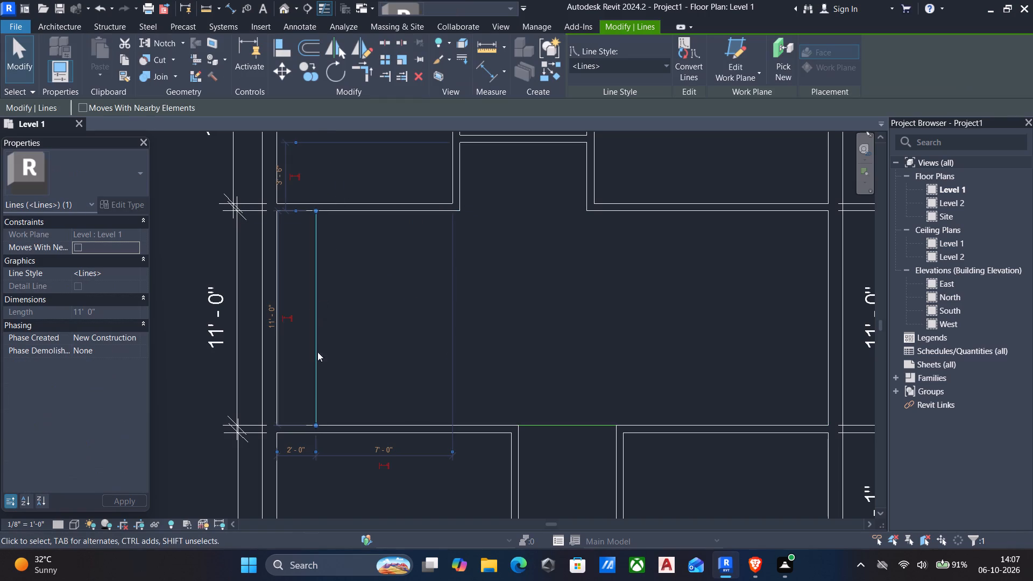
{"action": "left_click_drag", "start_coordinate": [315, 209], "coordinate": [317, 171]}
{"action": "key", "text": "Escape"}
{"action": "scroll", "coordinate": [339, 264], "scroll_direction": "down", "scroll_amount": 1}
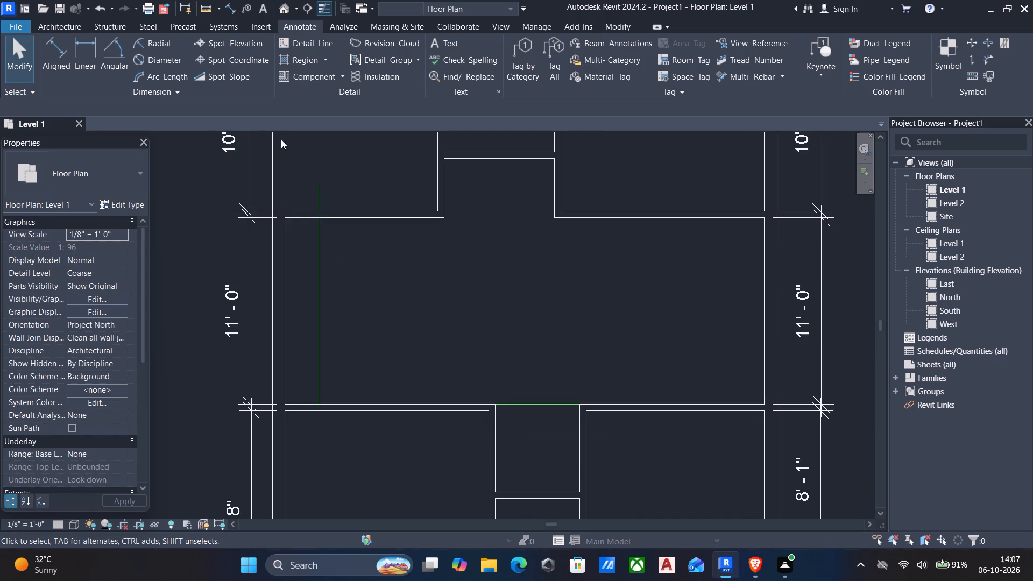
Draw a matching 4.5" wall down the vertical guide line, from the middle room's upper wall to its lower wall.
{"action": "left_click", "coordinate": [352, 210]}
{"action": "type", "text": "CS"}
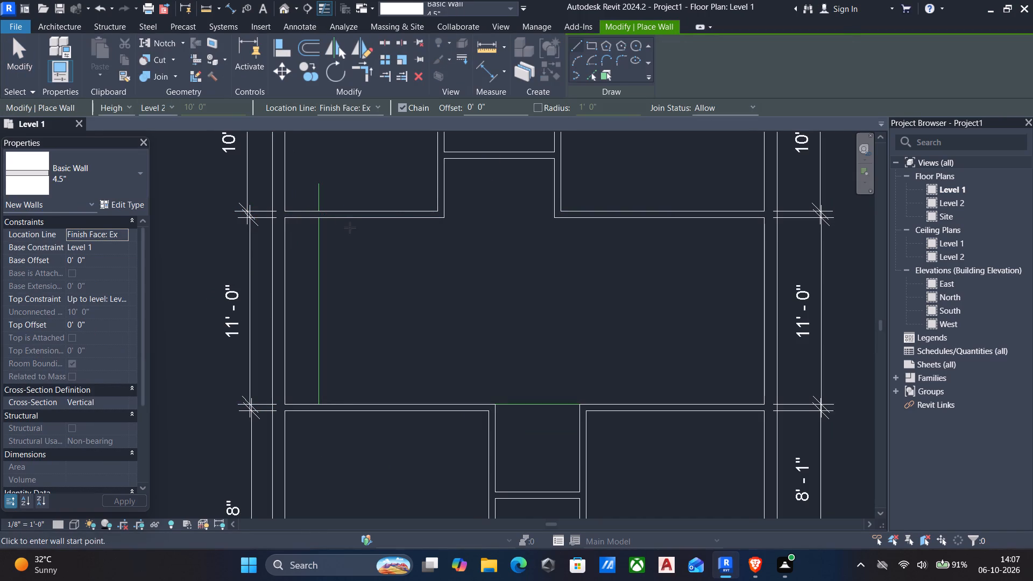
{"action": "scroll", "coordinate": [315, 218], "scroll_direction": "up", "scroll_amount": 2}
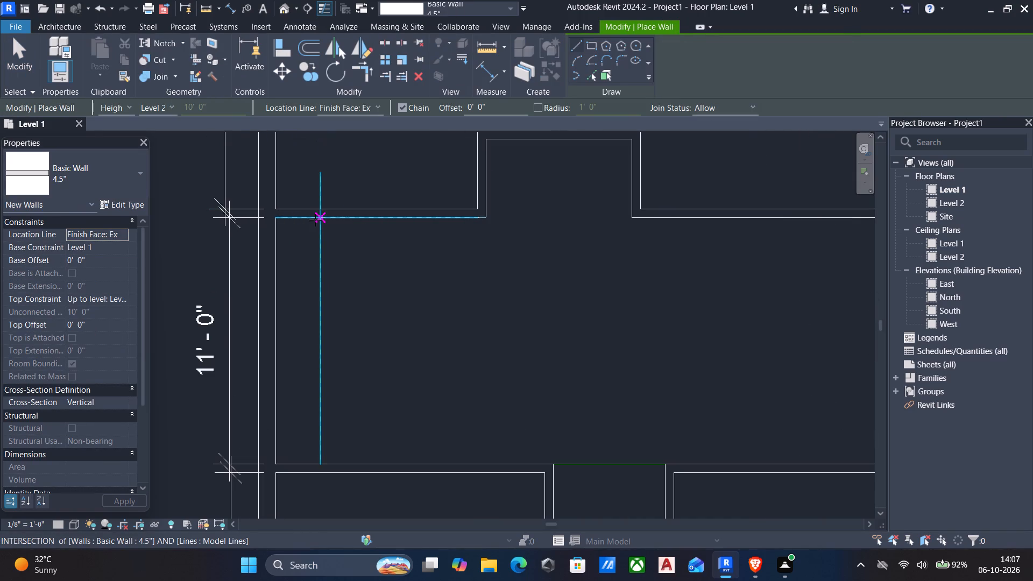
{"action": "left_click", "coordinate": [315, 219]}
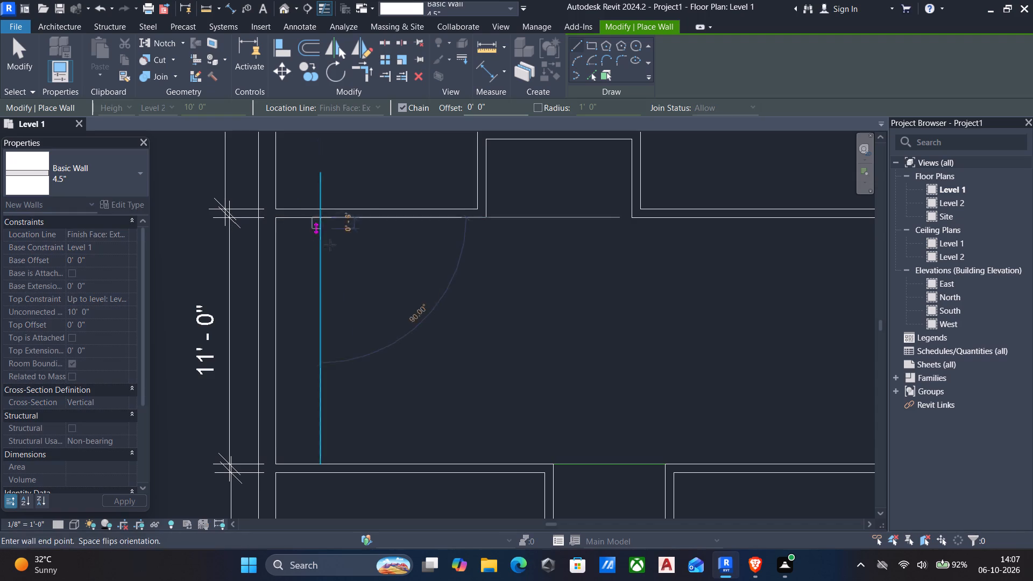
{"action": "middle_click_drag", "start_coordinate": [325, 296], "coordinate": [300, 253]}
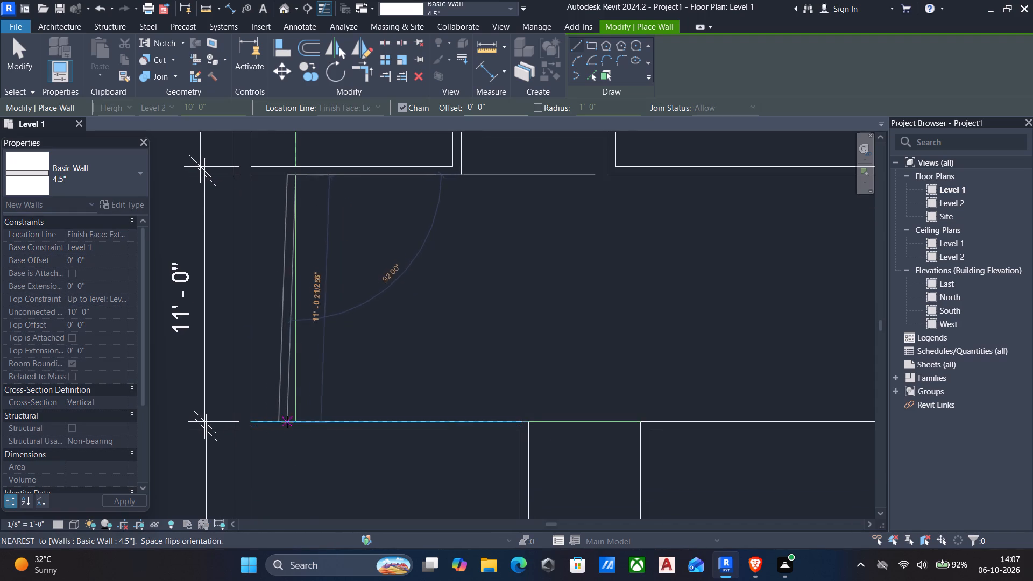
{"action": "scroll", "coordinate": [290, 422], "scroll_direction": "up", "scroll_amount": 3}
{"action": "left_click", "coordinate": [296, 422]}
{"action": "key", "text": "Escape"}
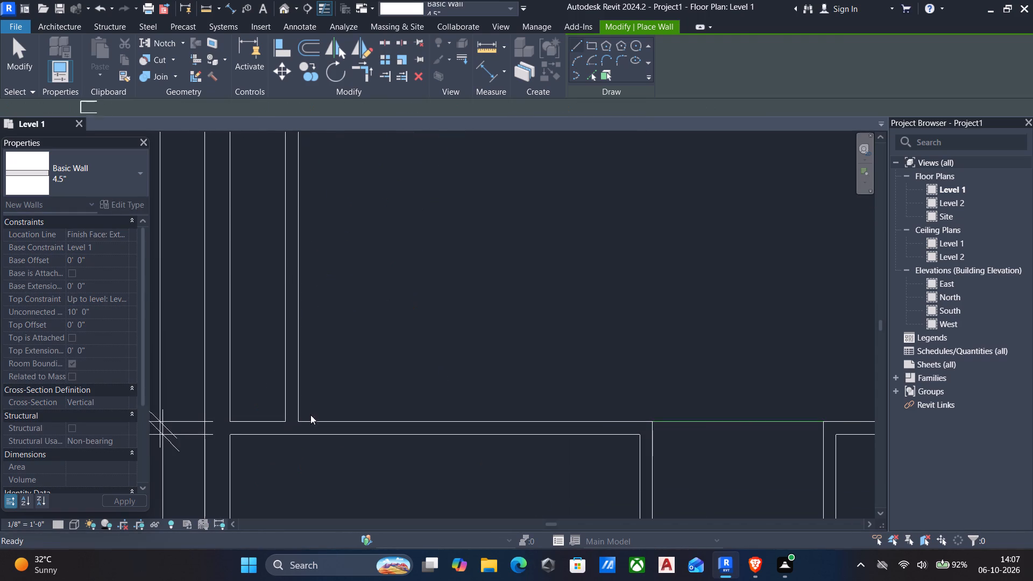
{"action": "scroll", "coordinate": [321, 420], "scroll_direction": "down", "scroll_amount": 3}
{"action": "middle_click_drag", "start_coordinate": [321, 421], "coordinate": [377, 423]}
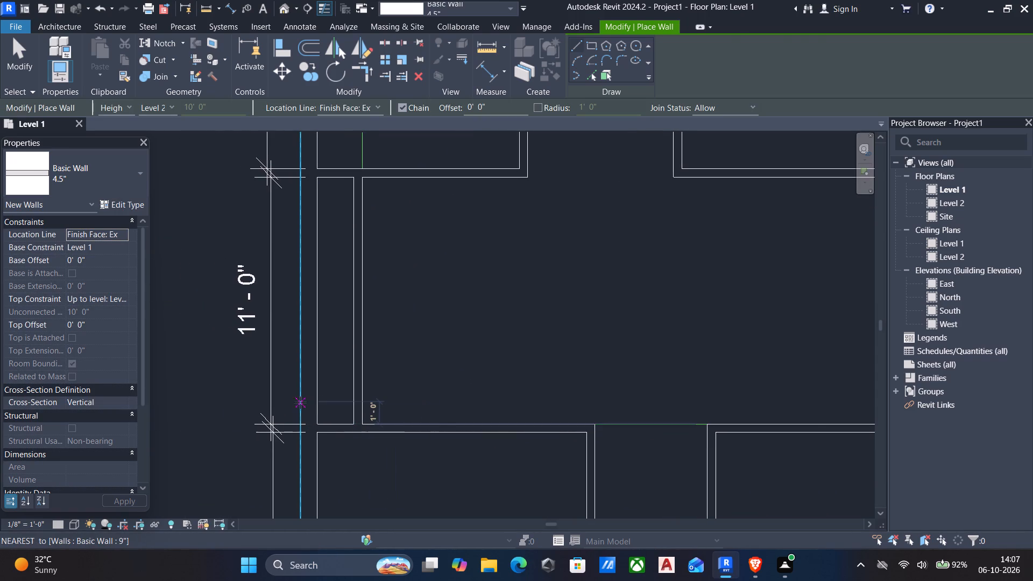
{"action": "middle_click_drag", "start_coordinate": [287, 385], "coordinate": [387, 379]}
{"action": "key", "text": "Escape"}
Split the left 9" outer wall alongside the middle room, between its upper and lower horizontal walls.
{"action": "type", "text": "SL"}
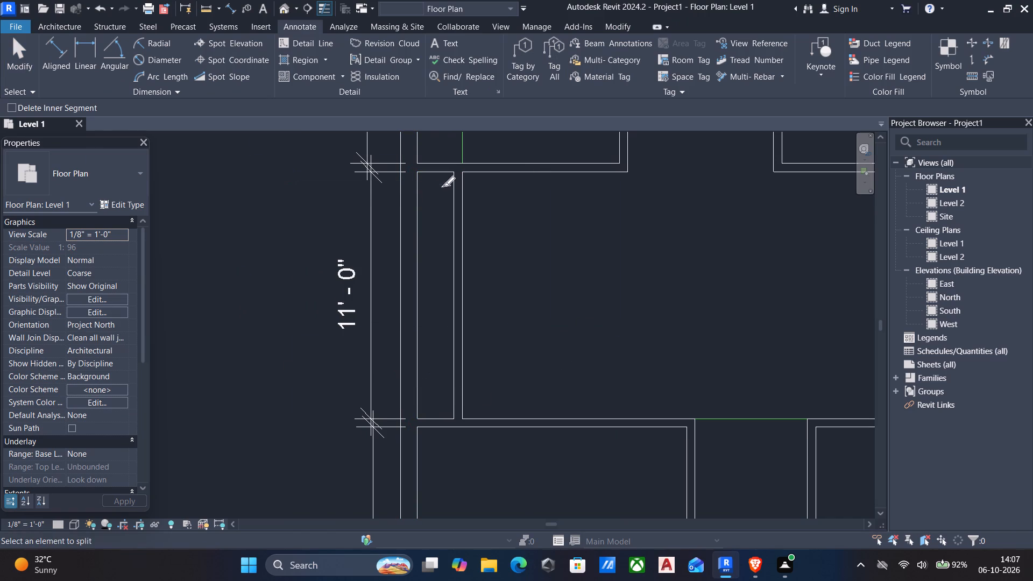
{"action": "left_click", "coordinate": [409, 233]}
{"action": "key", "text": "Escape"}
{"action": "key", "text": "Escape"}
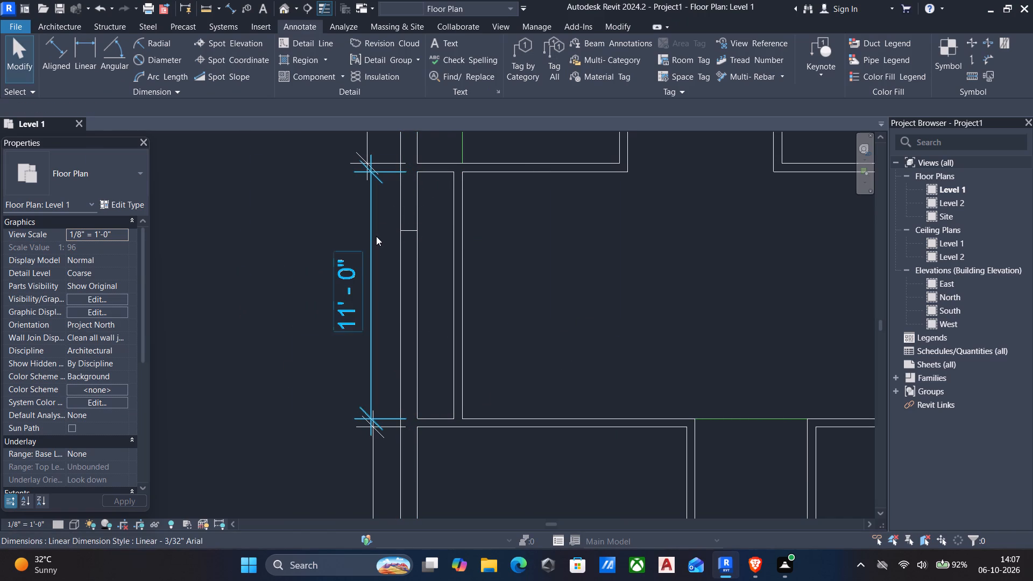
Trim the split left outer wall's two parts to corners with the middle room's upper and lower horizontal walls.
{"action": "key", "text": "t"}
{"action": "key", "text": "r"}
{"action": "middle_click_drag", "start_coordinate": [409, 179], "coordinate": [412, 304]}
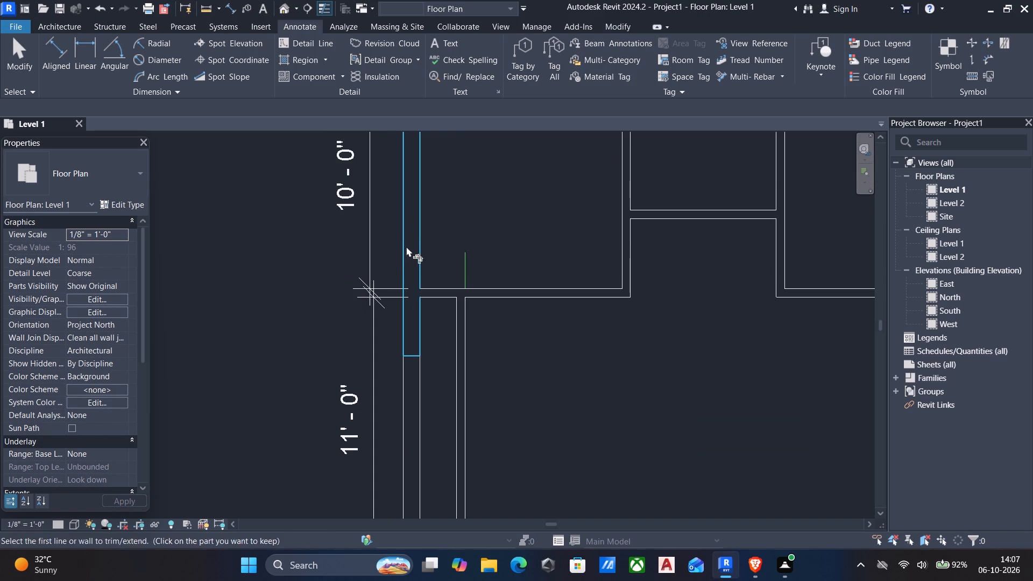
{"action": "left_click", "coordinate": [408, 240]}
{"action": "left_click", "coordinate": [446, 291]}
{"action": "scroll", "coordinate": [455, 308], "scroll_direction": "down", "scroll_amount": 2}
{"action": "middle_click_drag", "start_coordinate": [459, 317], "coordinate": [404, 205]}
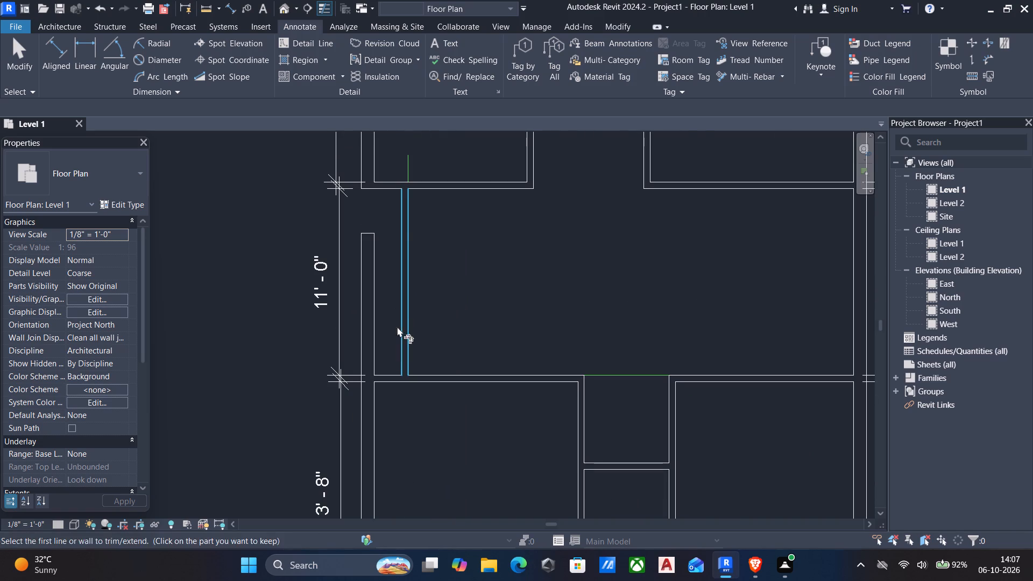
{"action": "left_click", "coordinate": [387, 377]}
{"action": "left_click", "coordinate": [367, 394]}
{"action": "middle_click_drag", "start_coordinate": [378, 372], "coordinate": [441, 371]}
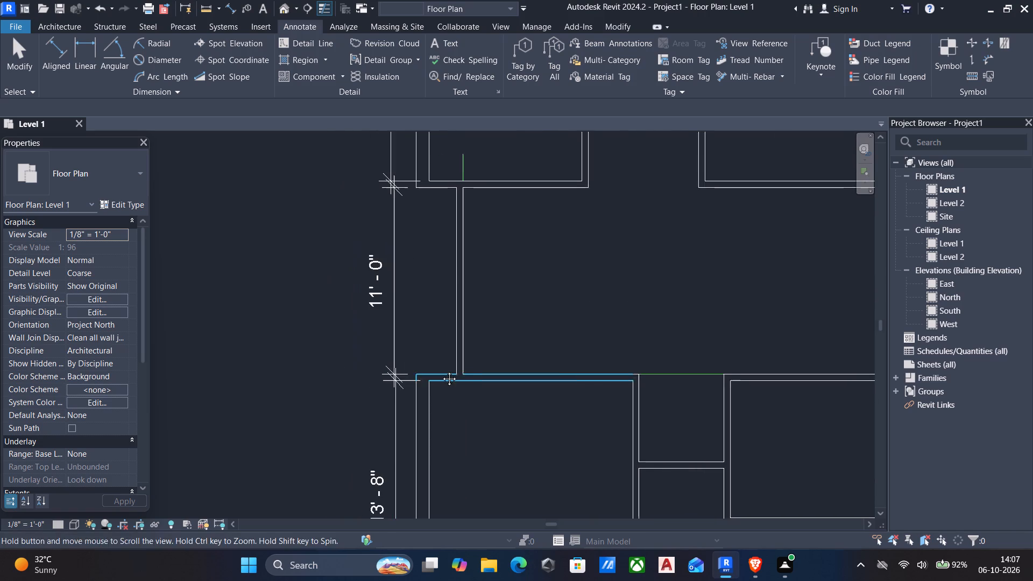
{"action": "middle_click_drag", "start_coordinate": [441, 371], "coordinate": [447, 371]}
{"action": "key", "text": "Escape"}
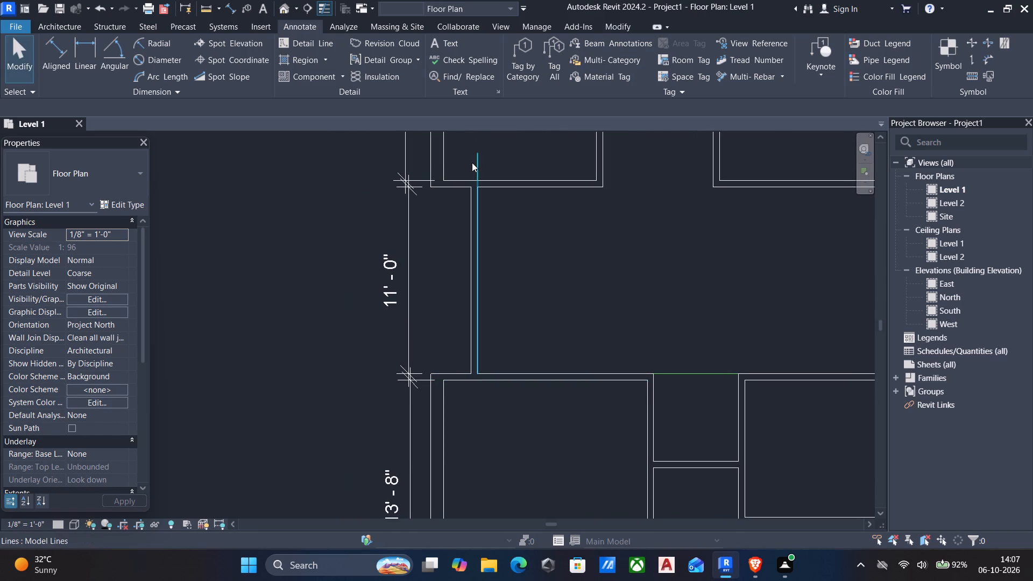
Delete the vertical model guide line beside the middle room's new left wall.
{"action": "left_click", "coordinate": [479, 162]}
{"action": "key", "text": "Delete"}
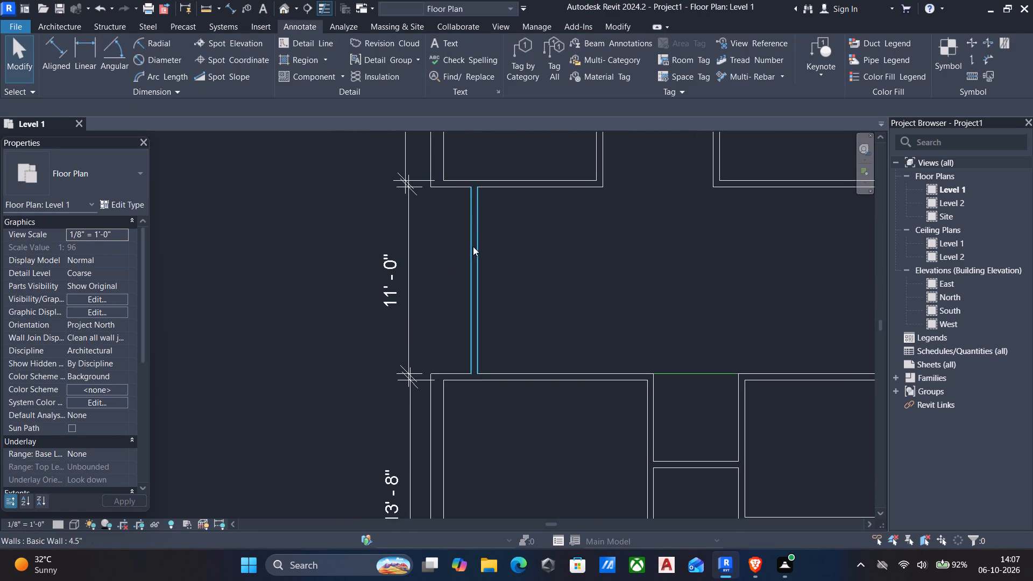
Draw an 11' long 9" wall parallel to the middle room's left wall, offset 5' outward, and flip its thickness to the outer side.
{"action": "left_click", "coordinate": [437, 160]}
{"action": "type", "text": "CCS"}
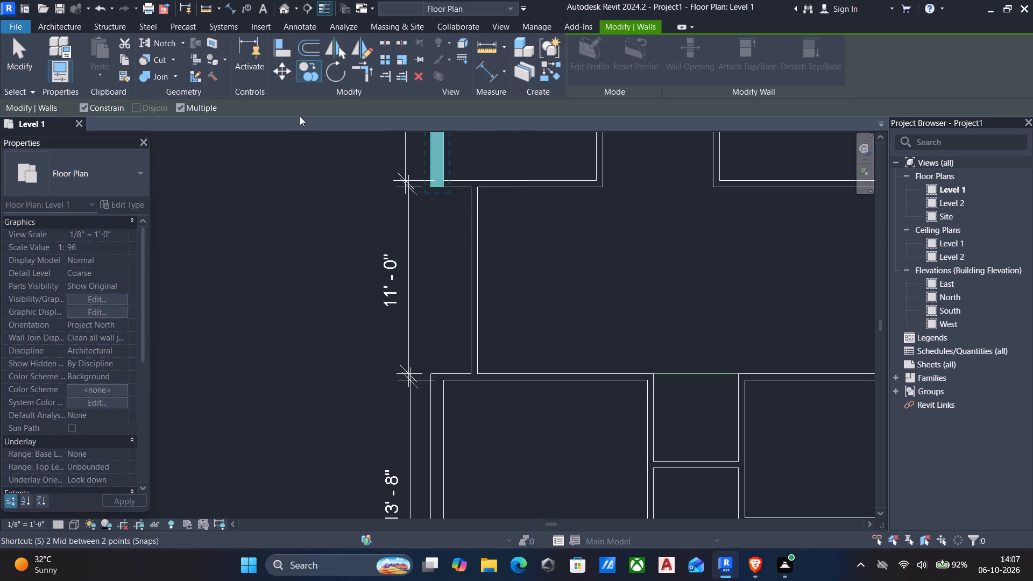
{"action": "key", "text": "Escape"}
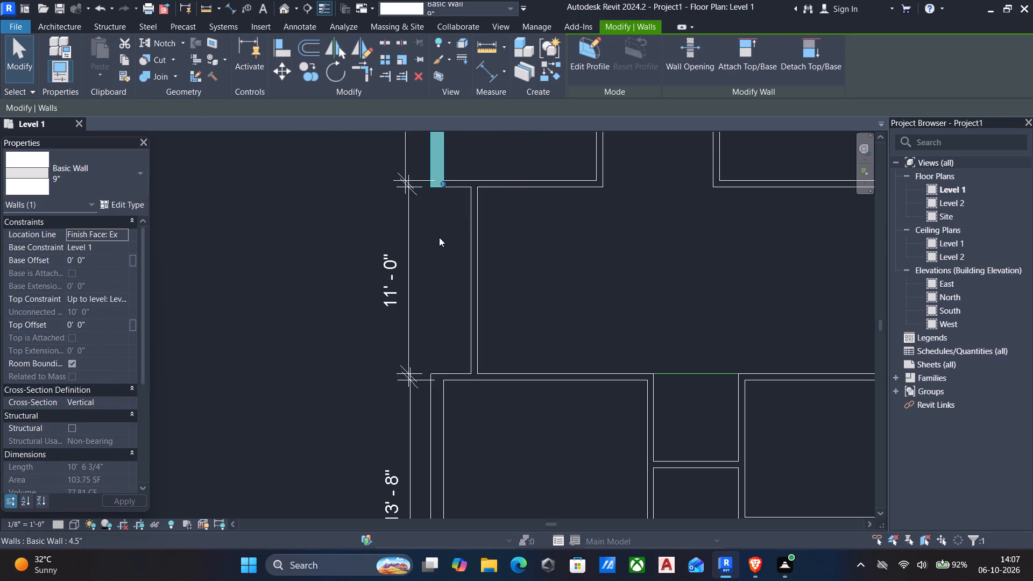
{"action": "key", "text": "c"}
{"action": "key", "text": "s"}
{"action": "left_click_drag", "start_coordinate": [501, 104], "coordinate": [399, 96]}
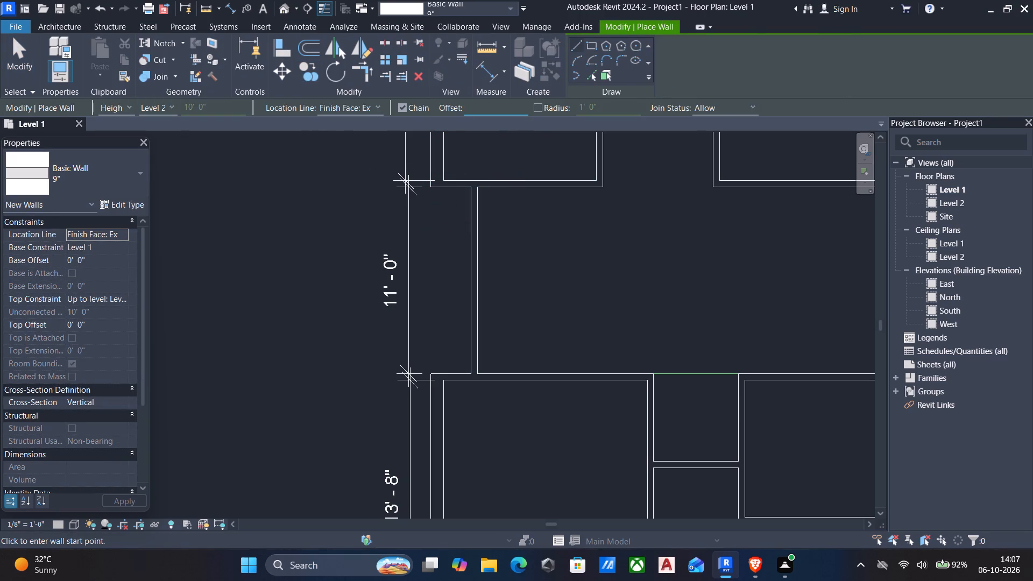
{"action": "left_click_drag", "start_coordinate": [399, 96], "coordinate": [291, 96]}
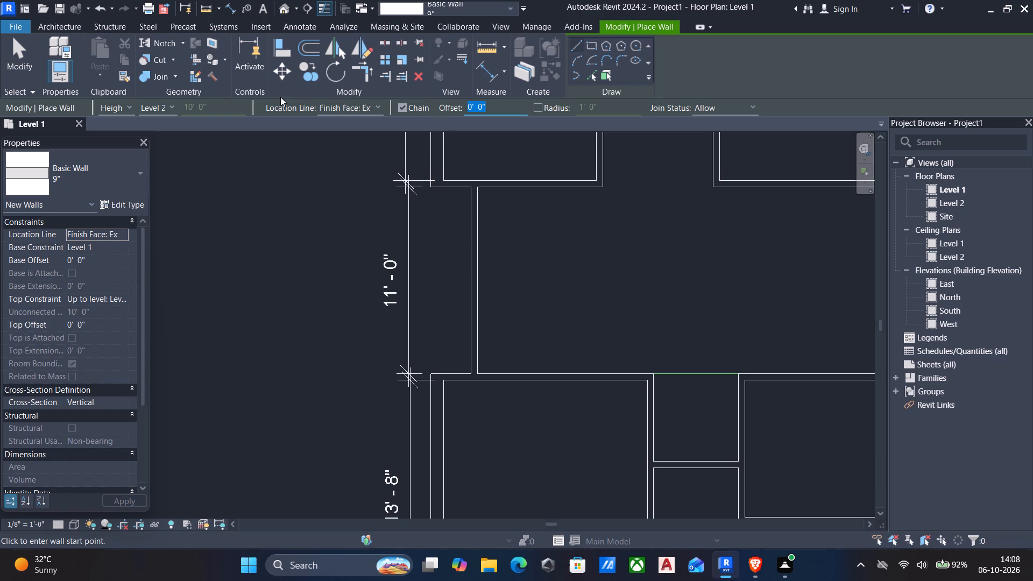
{"action": "type", "text": "5'"}
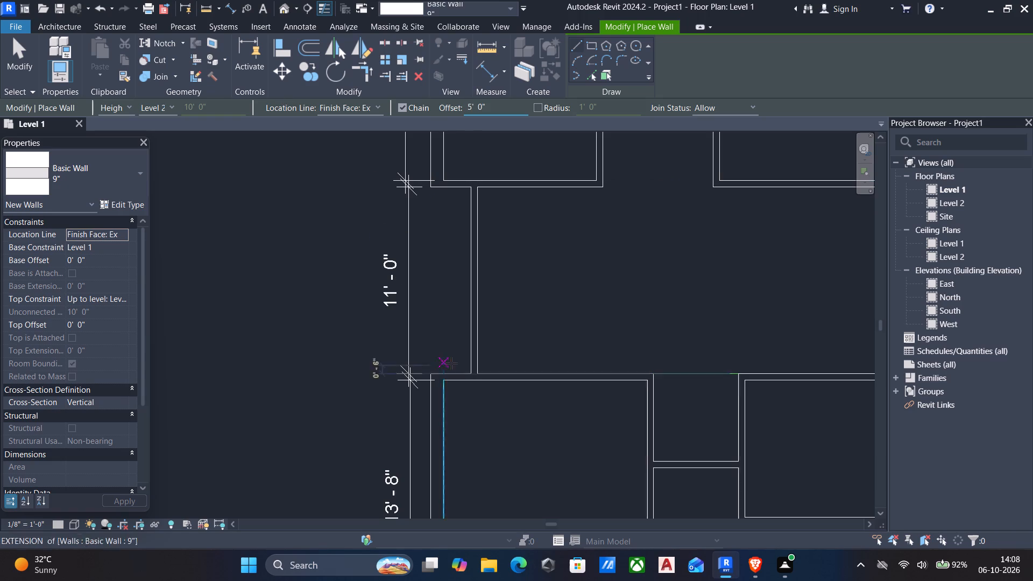
{"action": "left_click_drag", "start_coordinate": [472, 370], "coordinate": [472, 358]}
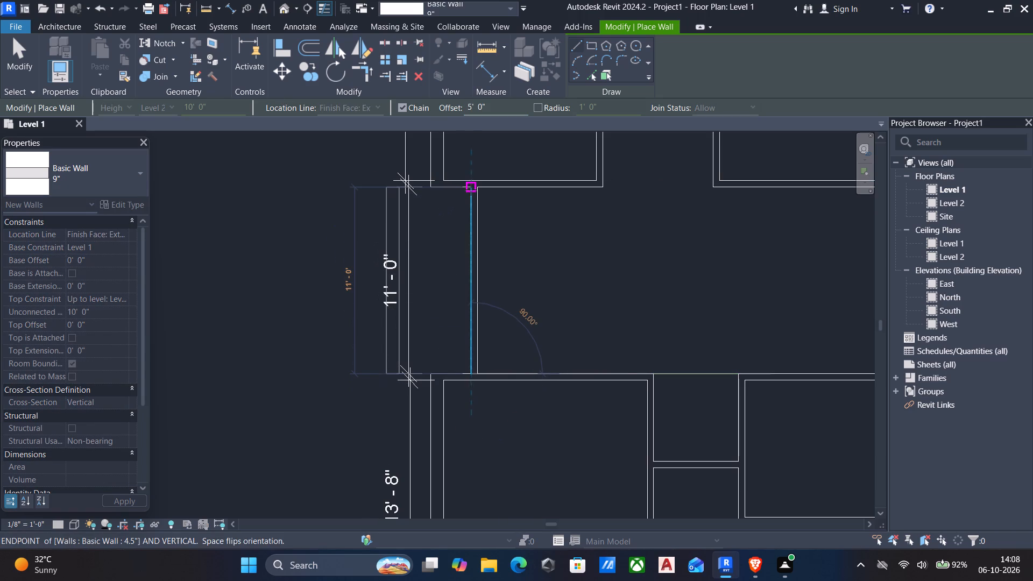
{"action": "left_click", "coordinate": [470, 185]}
{"action": "key", "text": "Escape"}
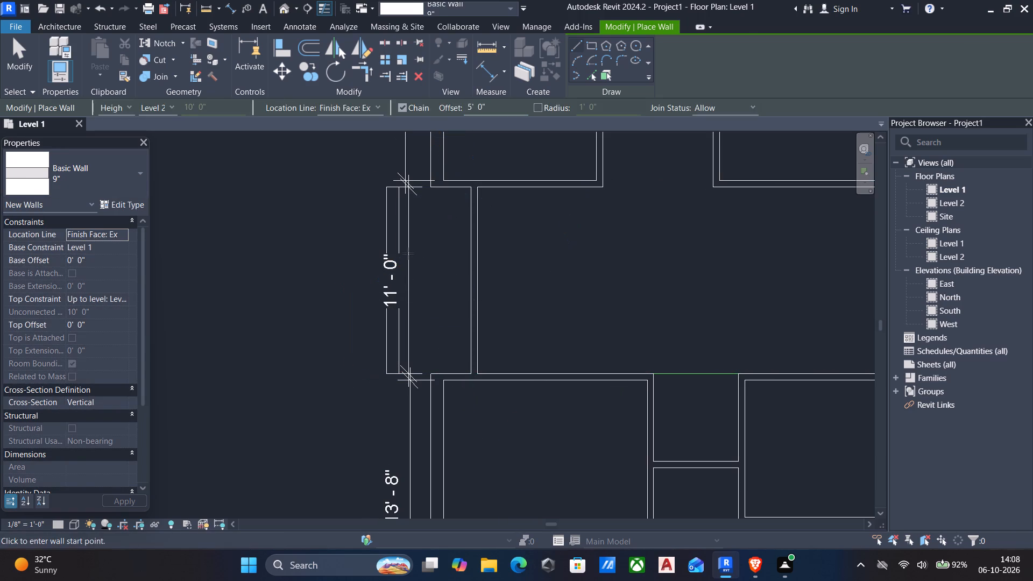
{"action": "key", "text": "Escape"}
{"action": "left_click", "coordinate": [393, 234]}
{"action": "key", "text": "space"}
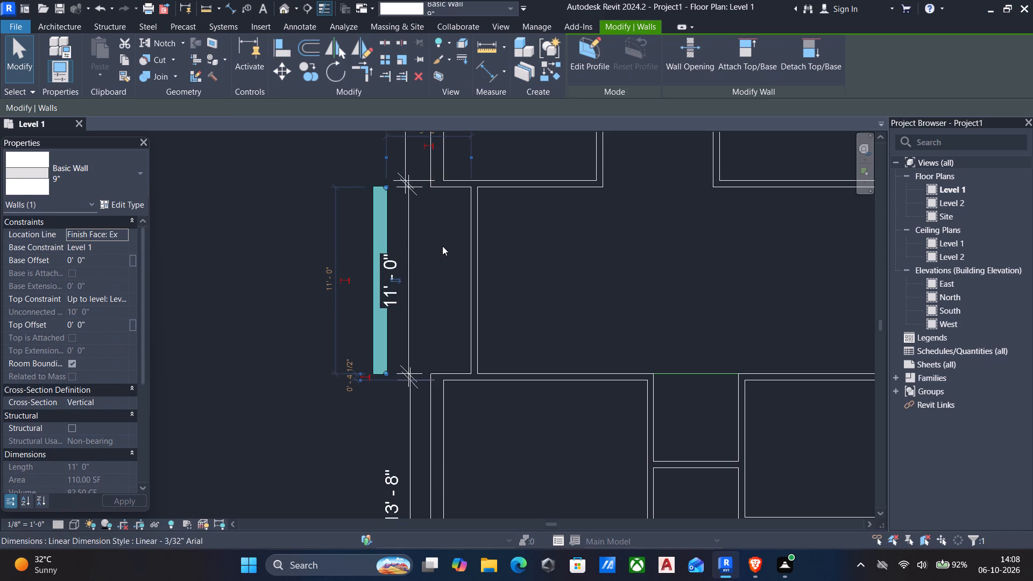
{"action": "key", "text": "Escape"}
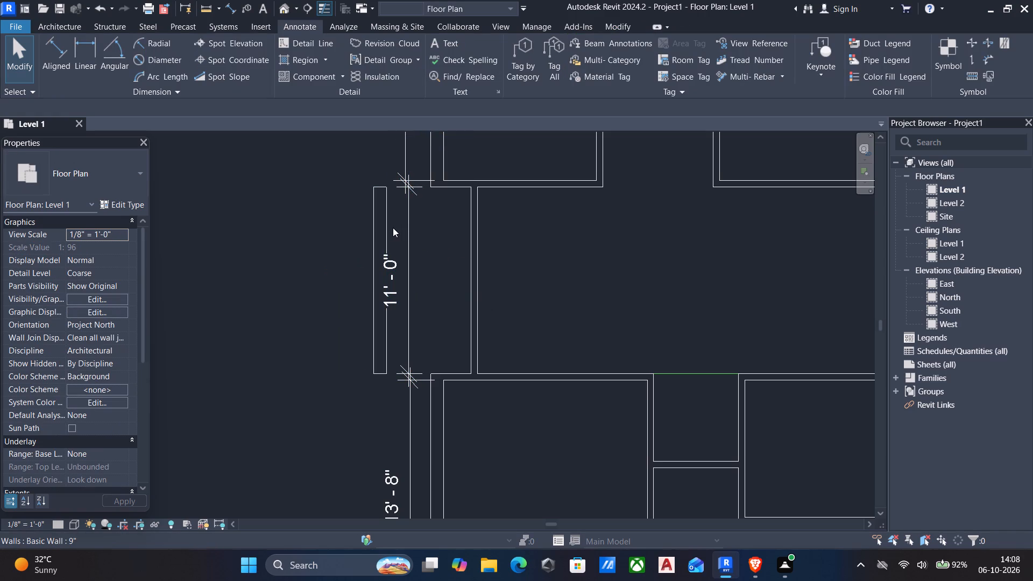
Delete the 11'-0" dimension between the middle room's left wall and the new outer wall.
{"action": "left_click", "coordinate": [407, 228]}
{"action": "key", "text": "Delete"}
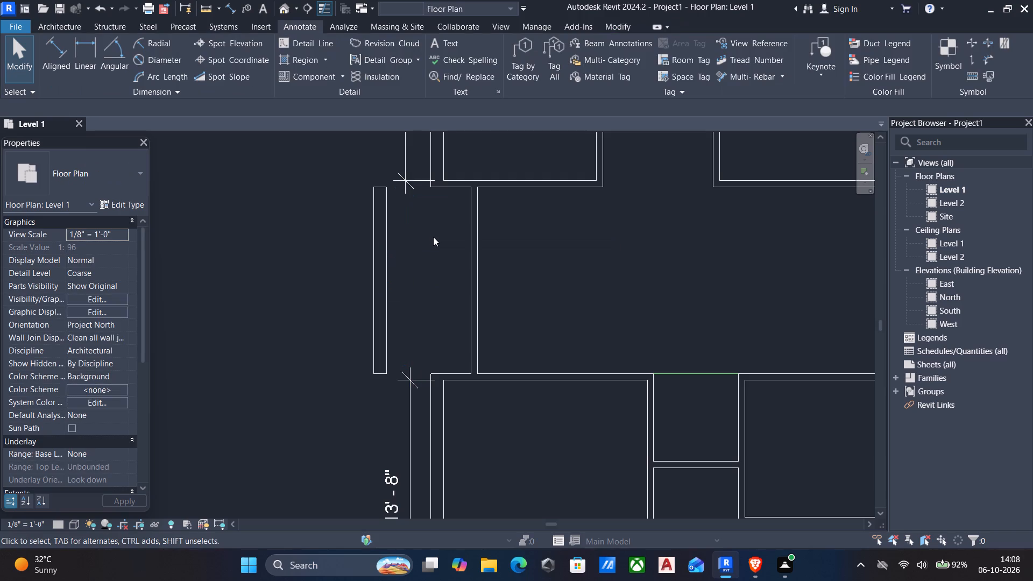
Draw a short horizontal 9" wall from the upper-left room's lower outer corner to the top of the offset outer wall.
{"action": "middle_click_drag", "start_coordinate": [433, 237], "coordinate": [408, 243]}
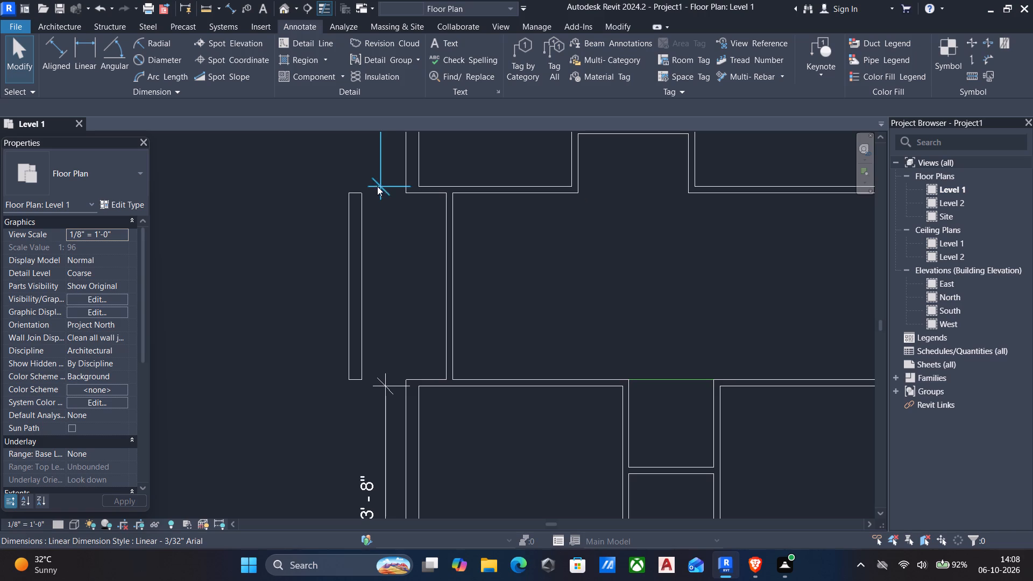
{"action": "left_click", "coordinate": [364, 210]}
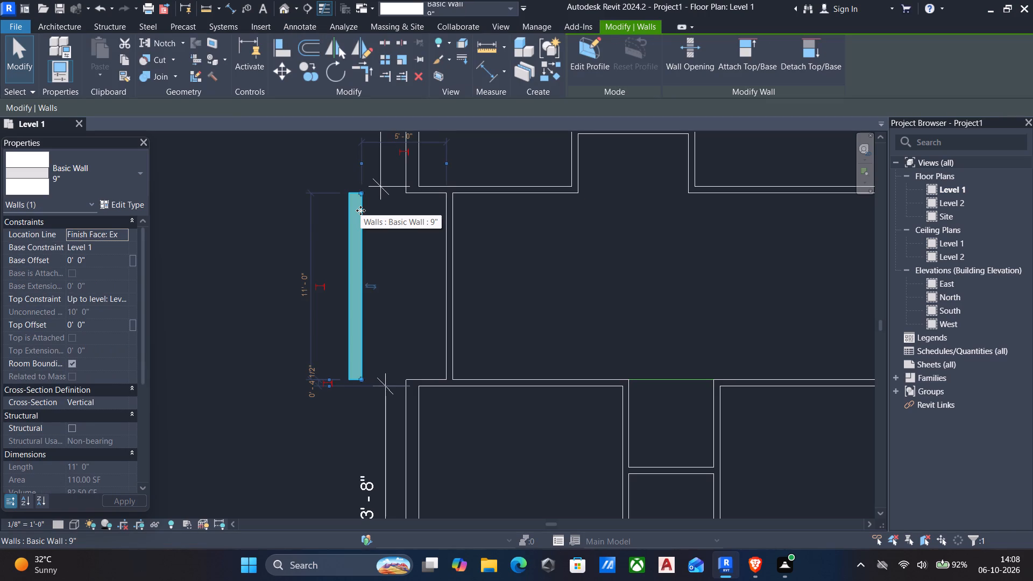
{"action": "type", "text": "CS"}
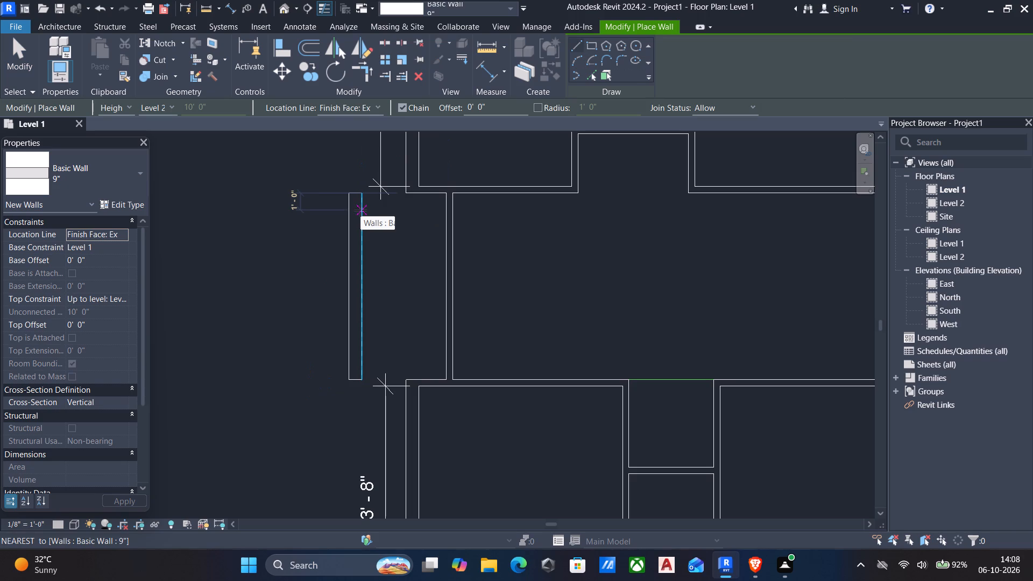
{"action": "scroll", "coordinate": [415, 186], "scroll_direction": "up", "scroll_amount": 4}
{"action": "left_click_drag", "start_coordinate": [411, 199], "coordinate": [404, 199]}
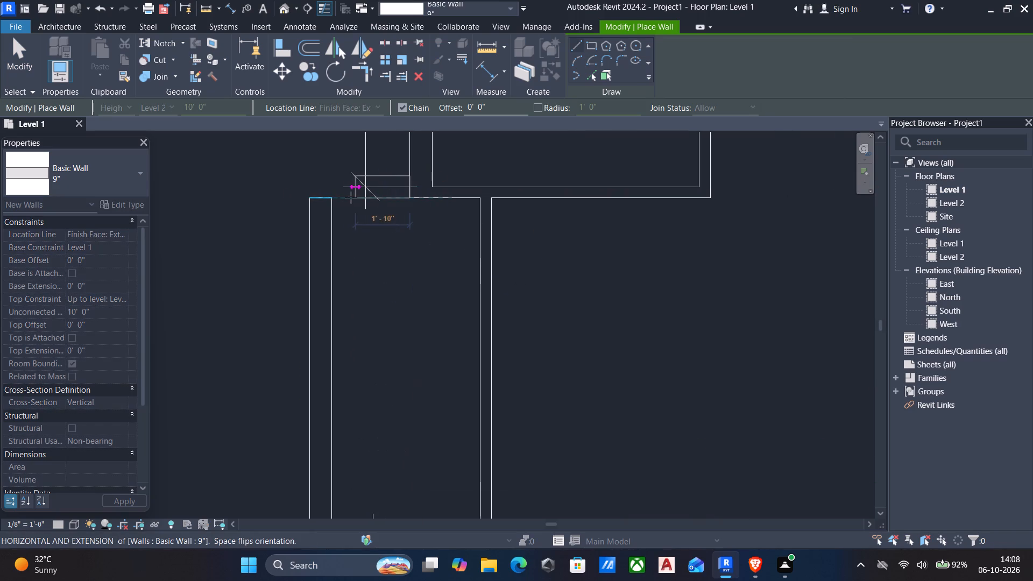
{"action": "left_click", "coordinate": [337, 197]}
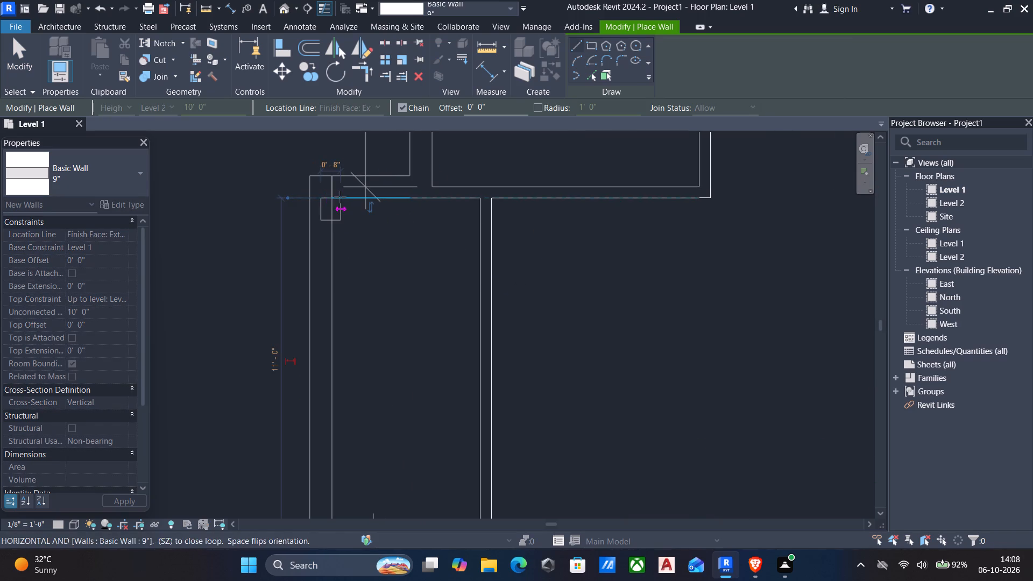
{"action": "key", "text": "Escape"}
Draw a short horizontal 9" wall from the lower-left room's upper outer corner to the offset wall's bottom end, with its thickness flipped.
{"action": "scroll", "coordinate": [342, 252], "scroll_direction": "down", "scroll_amount": 2}
{"action": "middle_click_drag", "start_coordinate": [345, 255], "coordinate": [363, 214]}
{"action": "middle_click_drag", "start_coordinate": [415, 277], "coordinate": [442, 195]}
{"action": "scroll", "coordinate": [487, 352], "scroll_direction": "up", "scroll_amount": 2}
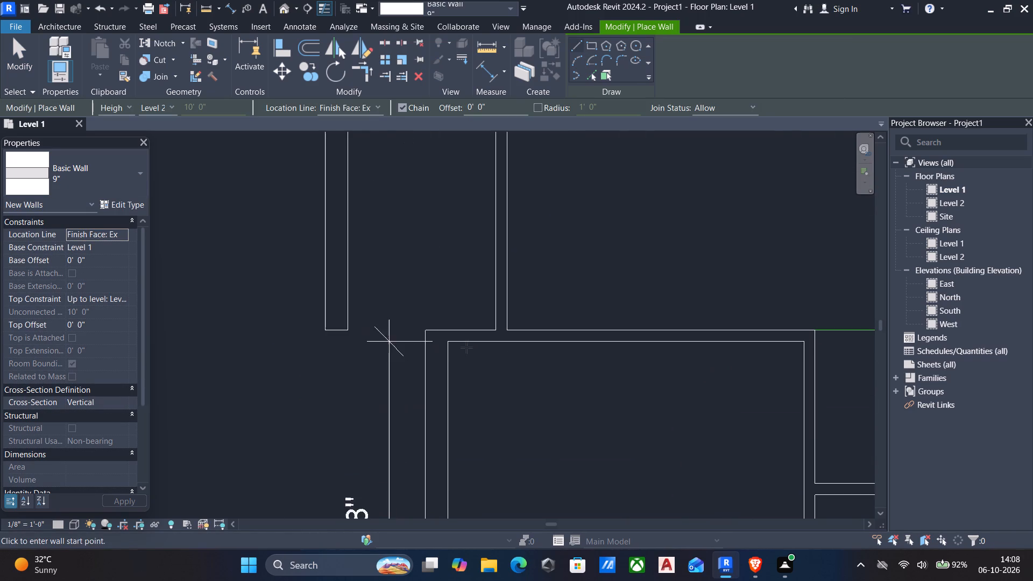
{"action": "scroll", "coordinate": [466, 348], "scroll_direction": "up", "scroll_amount": 1}
{"action": "left_click", "coordinate": [424, 329]}
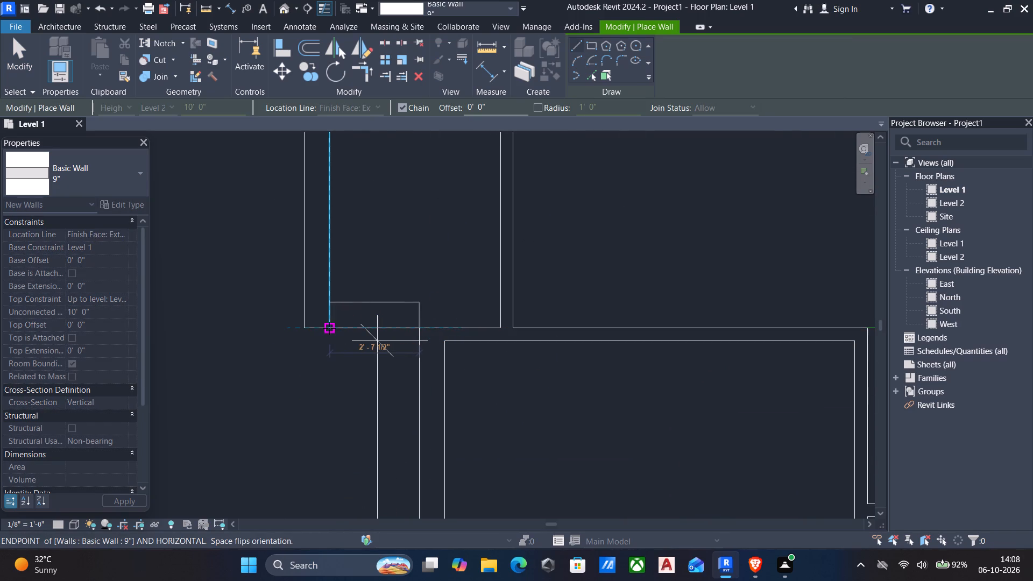
{"action": "key", "text": "space"}
{"action": "left_click", "coordinate": [330, 328]}
{"action": "key", "text": "Escape"}
{"action": "scroll", "coordinate": [419, 305], "scroll_direction": "down", "scroll_amount": 3}
{"action": "middle_click_drag", "start_coordinate": [442, 291], "coordinate": [529, 311]}
{"action": "key", "text": "Escape"}
Delete the vertical dimension beside the upper-left room's outer wall.
{"action": "middle_click_drag", "start_coordinate": [493, 256], "coordinate": [518, 316]}
{"action": "middle_click_drag", "start_coordinate": [493, 251], "coordinate": [464, 254]}
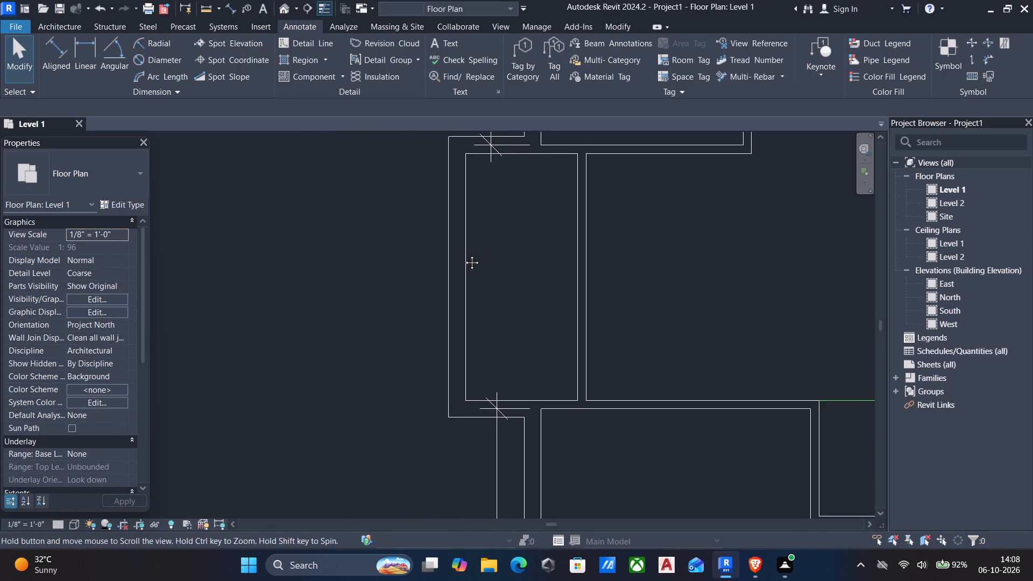
{"action": "middle_click_drag", "start_coordinate": [464, 254], "coordinate": [458, 255]}
{"action": "middle_click_drag", "start_coordinate": [418, 222], "coordinate": [409, 287]}
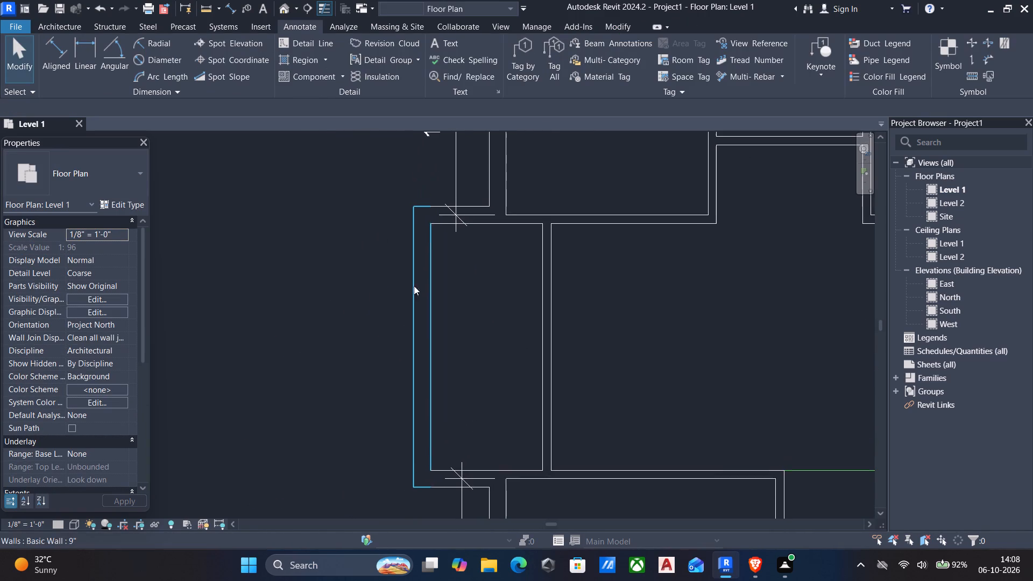
{"action": "left_click", "coordinate": [459, 186]}
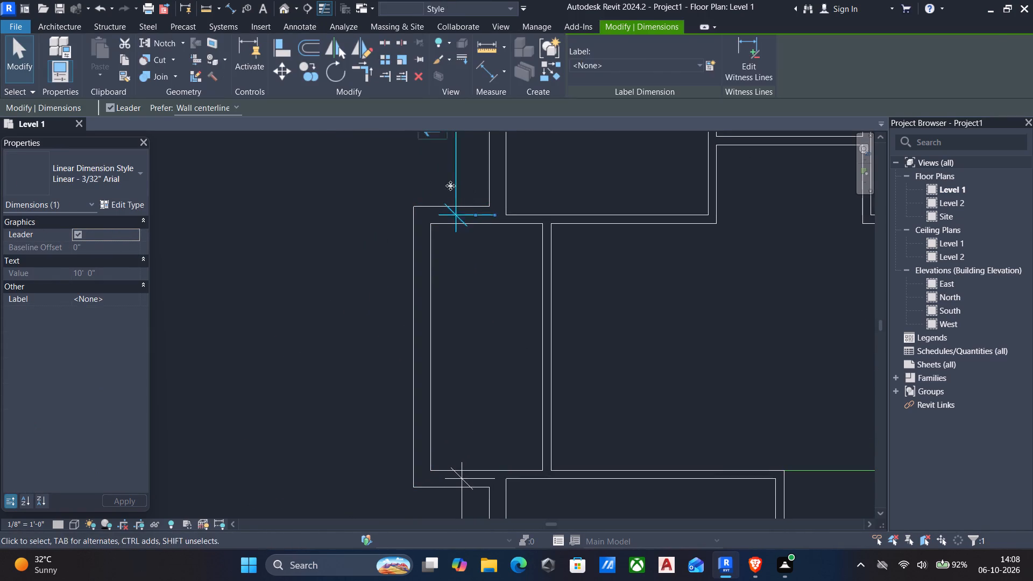
{"action": "key", "text": "Delete"}
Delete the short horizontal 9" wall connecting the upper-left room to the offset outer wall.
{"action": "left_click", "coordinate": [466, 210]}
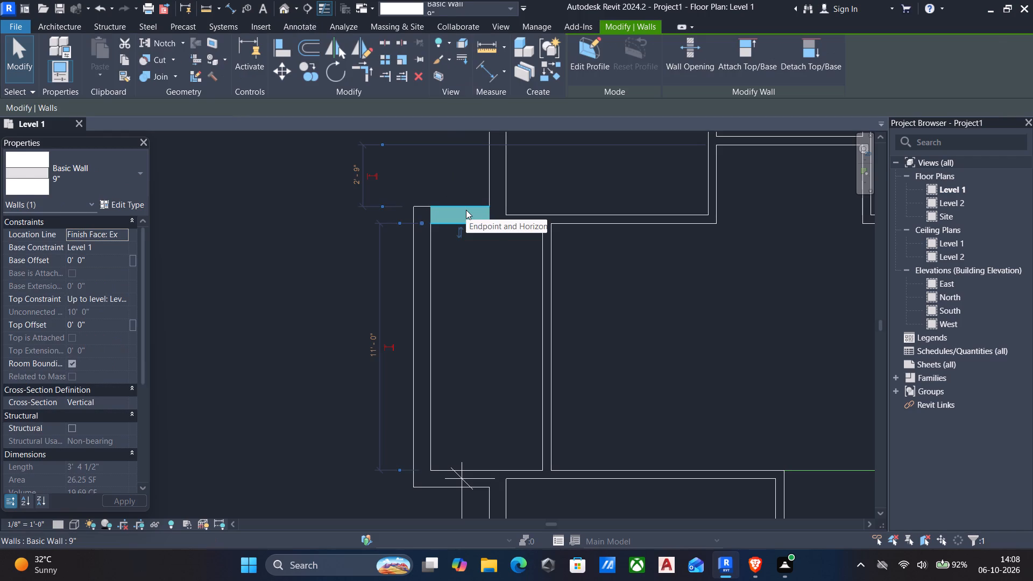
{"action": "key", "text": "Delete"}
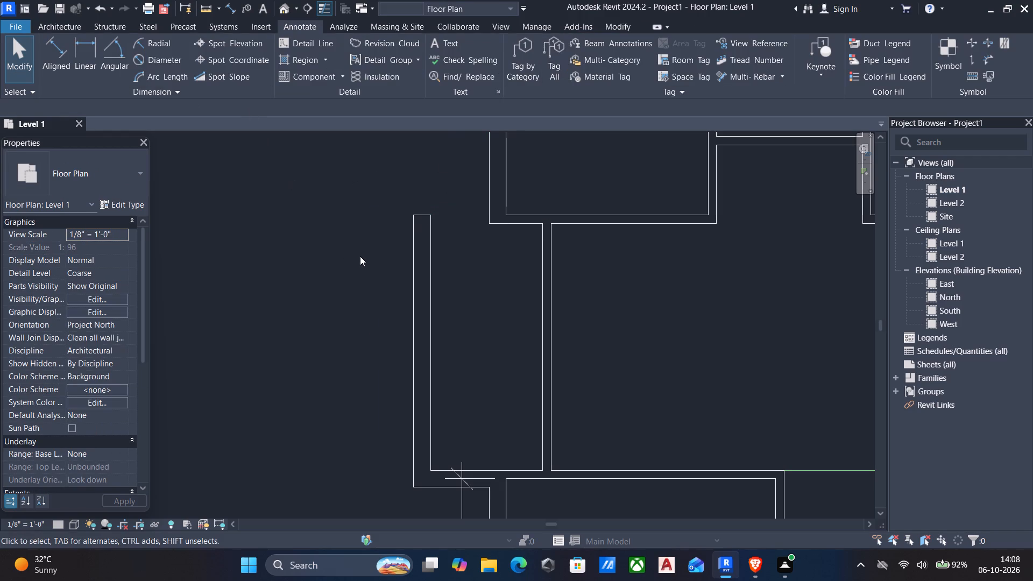
Draw an angled 9" wall with a 2' corner radius from the offset wall's top end to the midpoint of the upper-left room's outer wall.
{"action": "type", "text": "WA"}
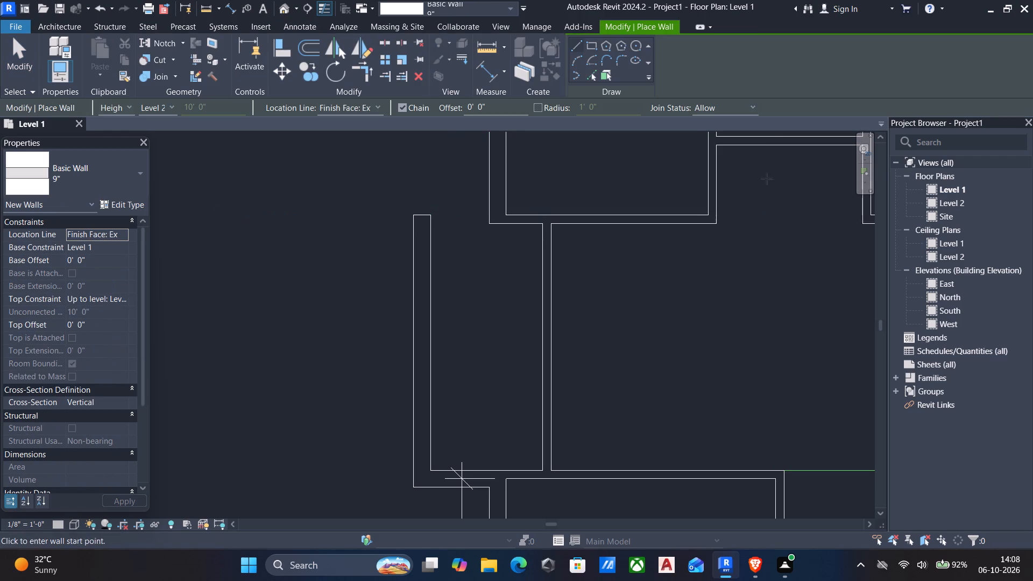
{"action": "left_click", "coordinate": [539, 109]}
{"action": "left_click_drag", "start_coordinate": [603, 107], "coordinate": [366, 93]}
{"action": "key", "text": "2"}
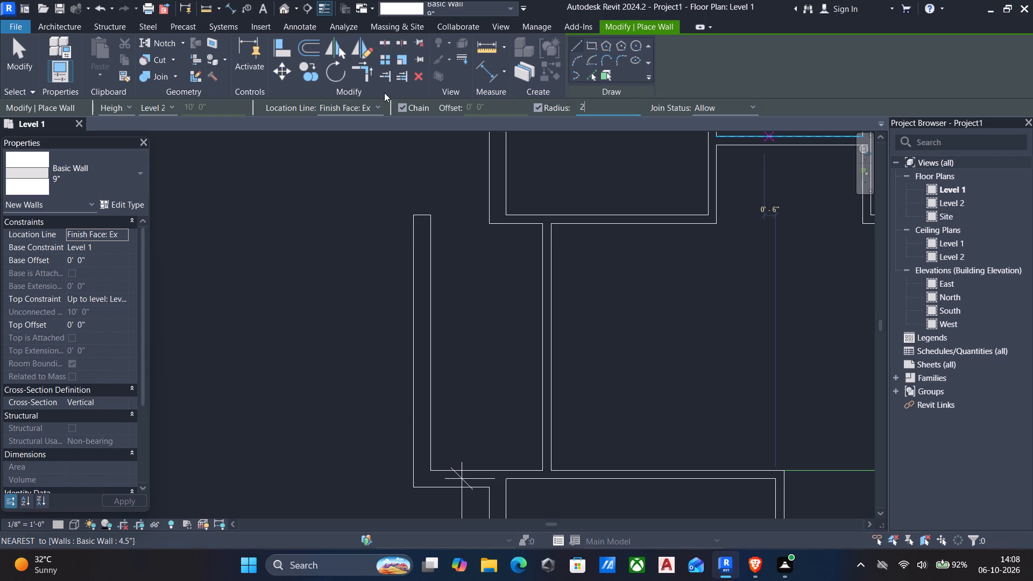
{"action": "key", "text": "apostrophe"}
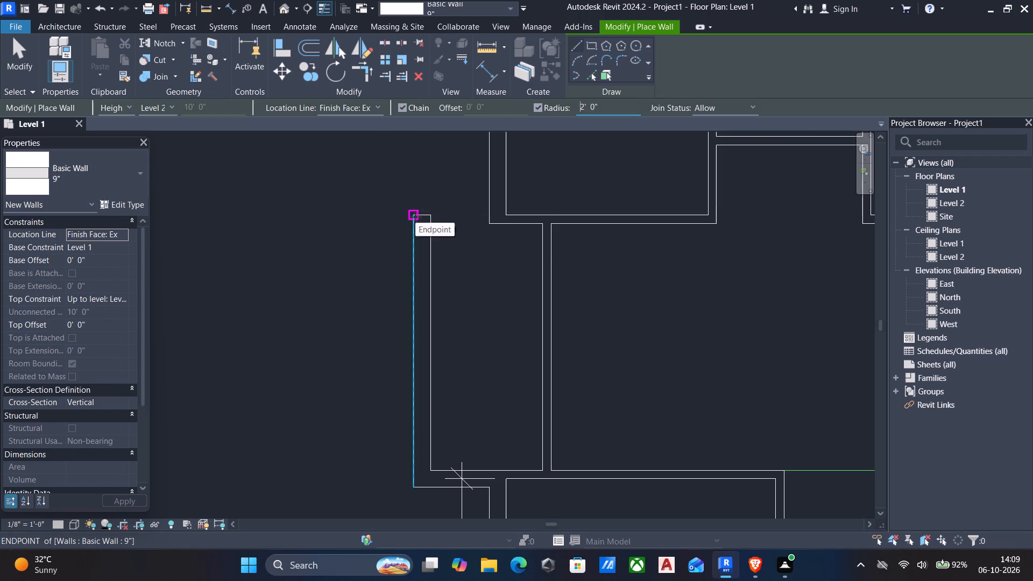
{"action": "left_click", "coordinate": [415, 217]}
{"action": "scroll", "coordinate": [475, 140], "scroll_direction": "up", "scroll_amount": 1}
{"action": "middle_click_drag", "start_coordinate": [470, 145], "coordinate": [480, 201]}
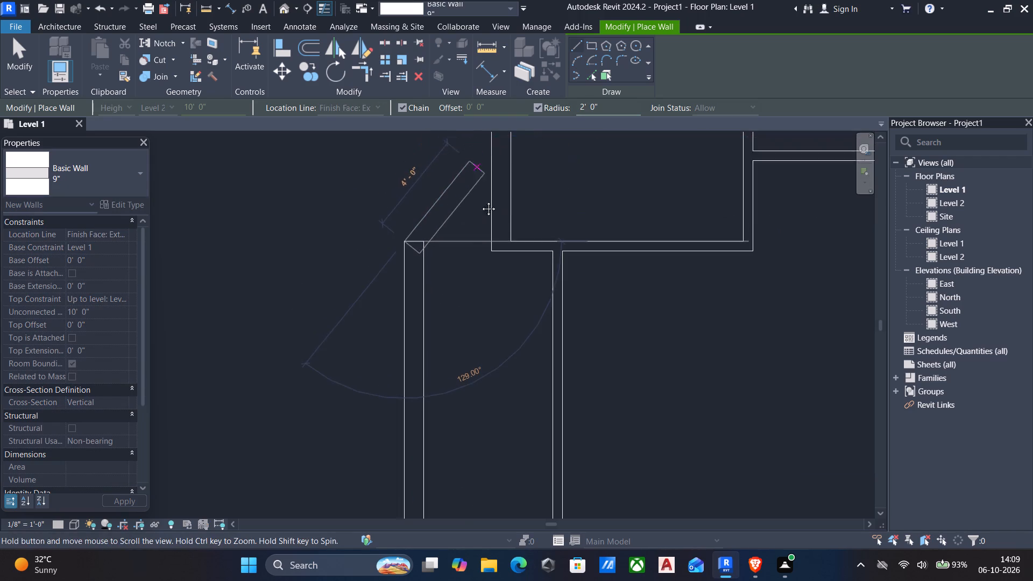
{"action": "middle_click_drag", "start_coordinate": [480, 201], "coordinate": [476, 257]}
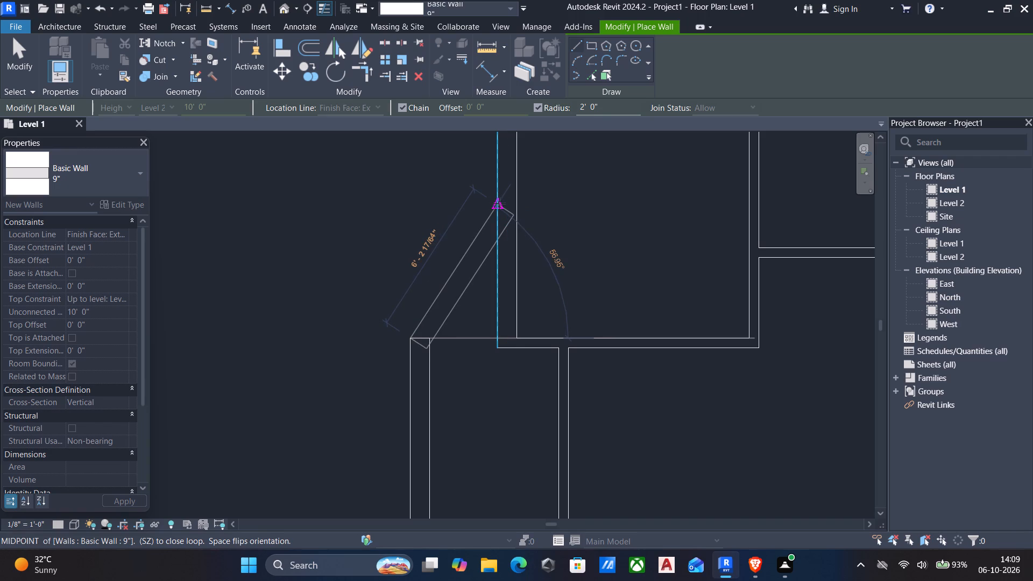
{"action": "left_click", "coordinate": [499, 203]}
{"action": "scroll", "coordinate": [451, 207], "scroll_direction": "down", "scroll_amount": 3}
{"action": "middle_click_drag", "start_coordinate": [451, 208], "coordinate": [486, 208]}
{"action": "key", "text": "Escape"}
{"action": "scroll", "coordinate": [407, 257], "scroll_direction": "down", "scroll_amount": 2}
{"action": "middle_click_drag", "start_coordinate": [406, 261], "coordinate": [466, 241]}
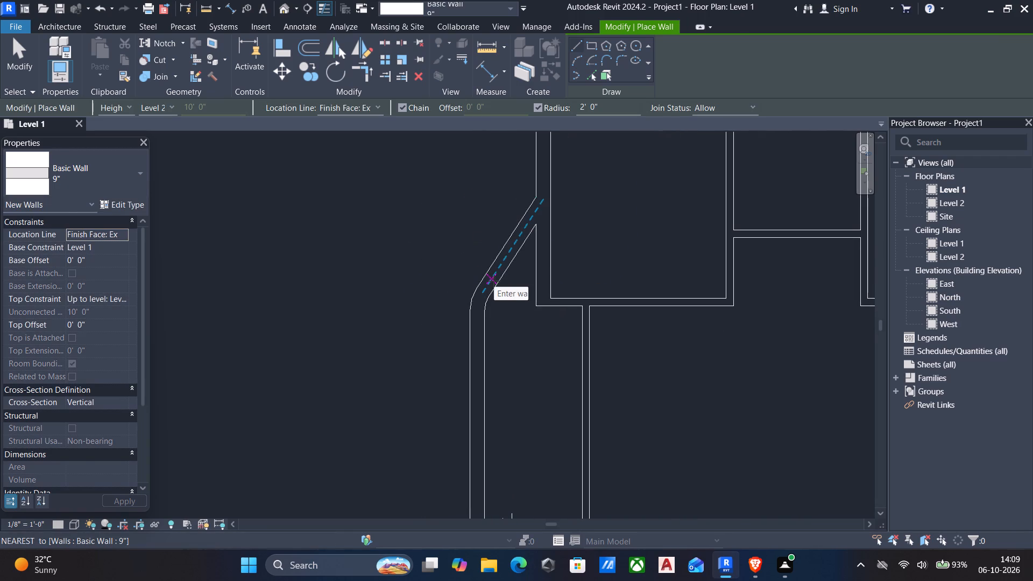
{"action": "key", "text": "Escape"}
Delete the 13'-8" dimension beside the lower-left room's outer wall.
{"action": "scroll", "coordinate": [457, 282], "scroll_direction": "down", "scroll_amount": 4}
{"action": "middle_click_drag", "start_coordinate": [472, 305], "coordinate": [485, 274]}
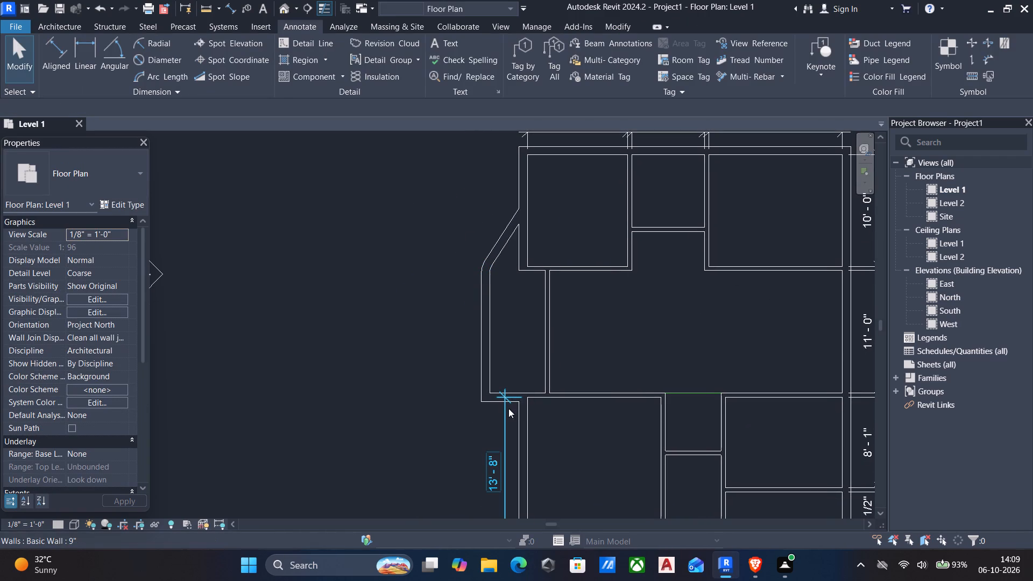
{"action": "left_click", "coordinate": [504, 419]}
{"action": "key", "text": "Delete"}
Delete the horizontal model line along the middle room's lower edge.
{"action": "scroll", "coordinate": [501, 419], "scroll_direction": "down", "scroll_amount": 1}
{"action": "middle_click_drag", "start_coordinate": [501, 419], "coordinate": [364, 371]}
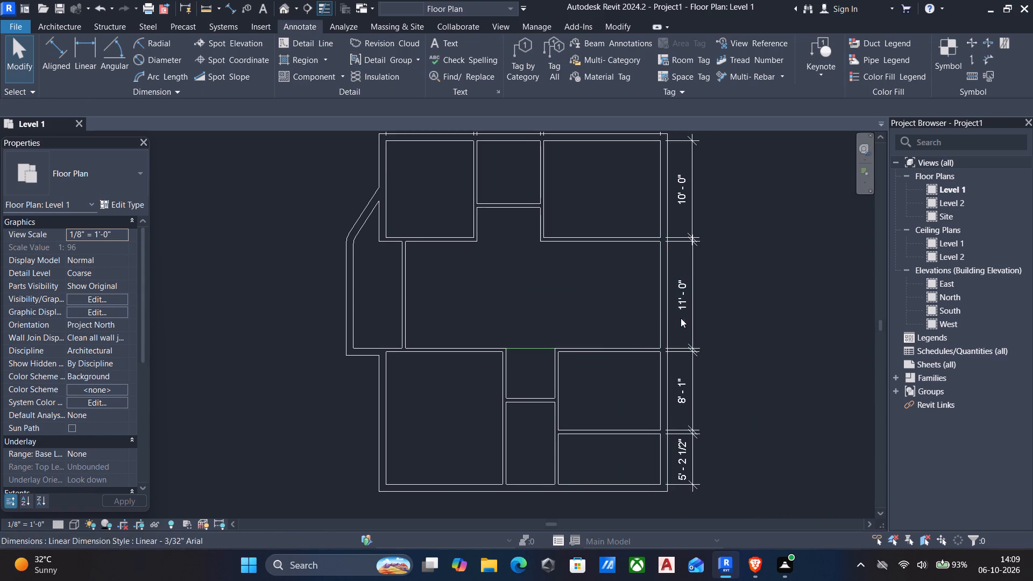
{"action": "left_click", "coordinate": [530, 349]}
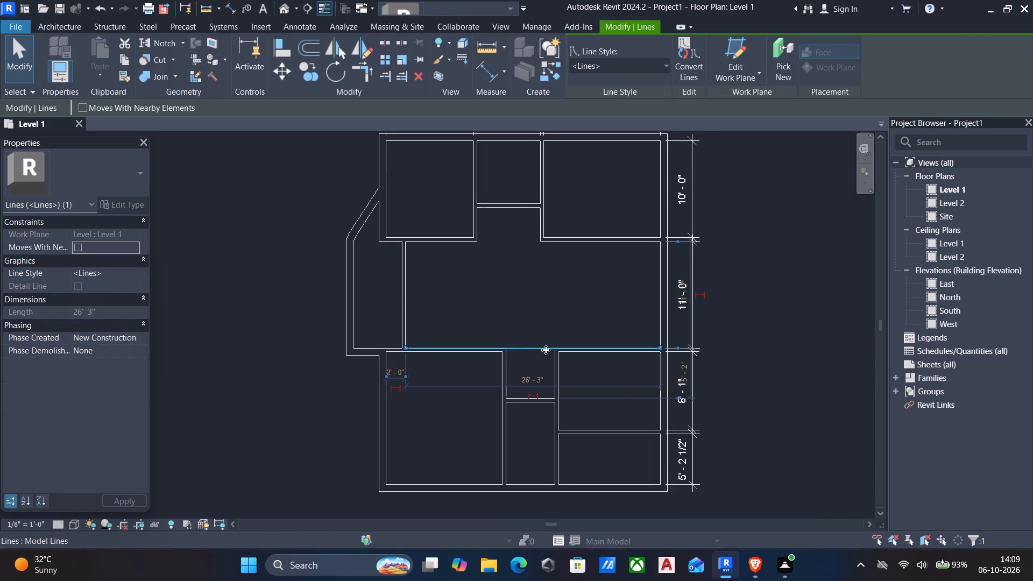
{"action": "key", "text": "Delete"}
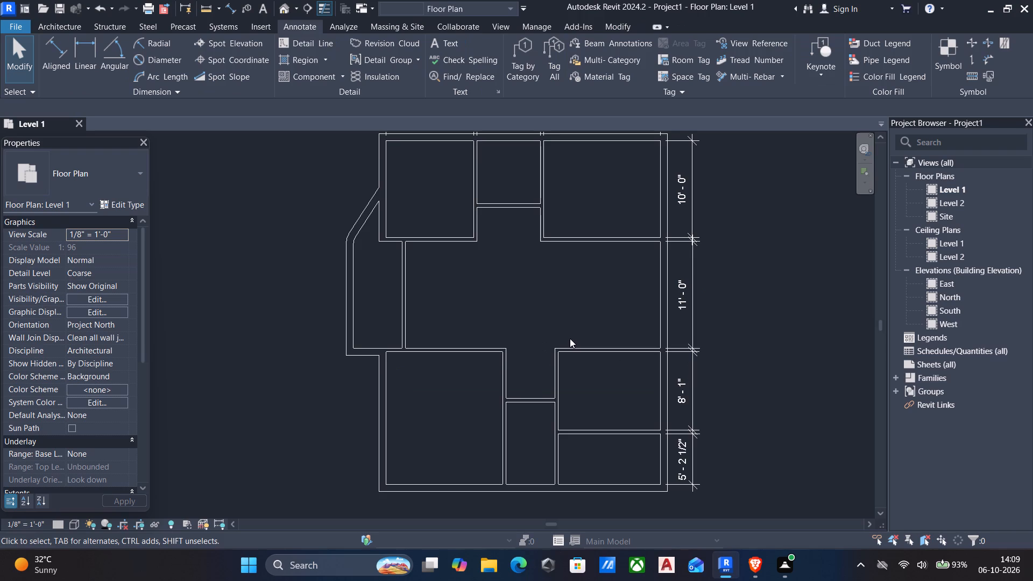
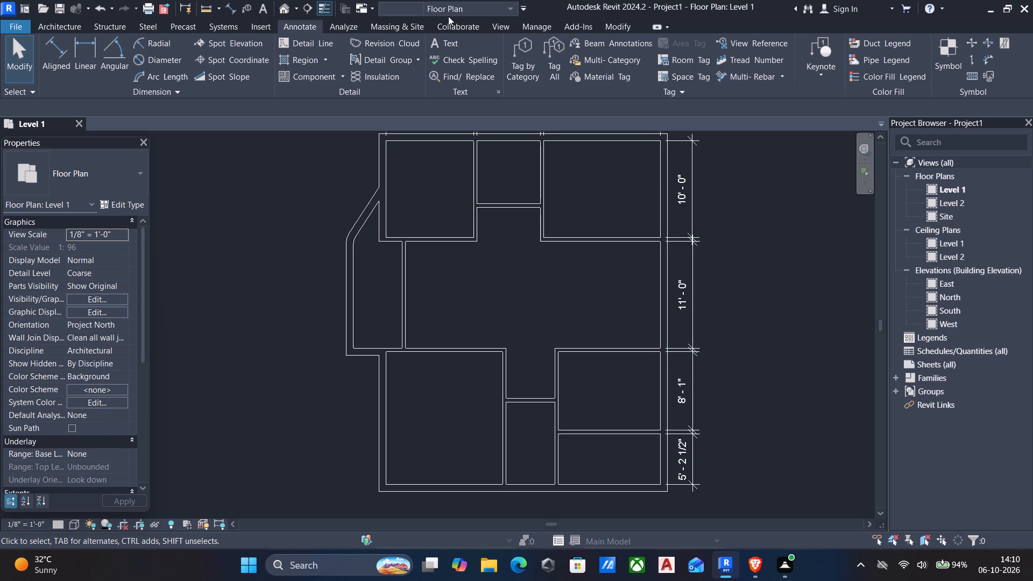
Draw a horizontal 6'-6" model line across the open gap in the middle room's upper edge.
{"action": "middle_click_drag", "start_coordinate": [635, 342], "coordinate": [615, 373]}
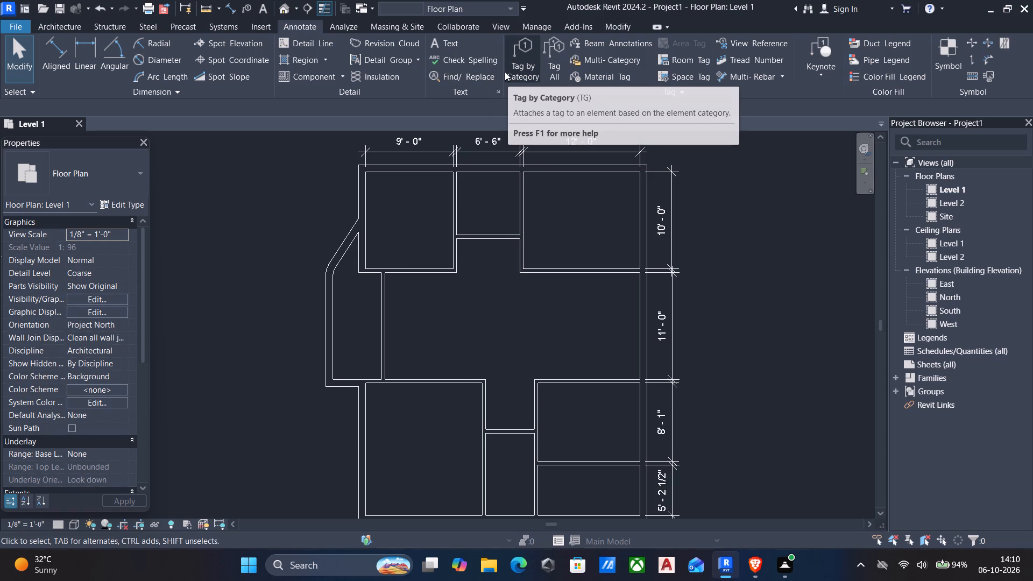
{"action": "key", "text": "l"}
{"action": "key", "text": "i"}
{"action": "scroll", "coordinate": [450, 258], "scroll_direction": "up", "scroll_amount": 2}
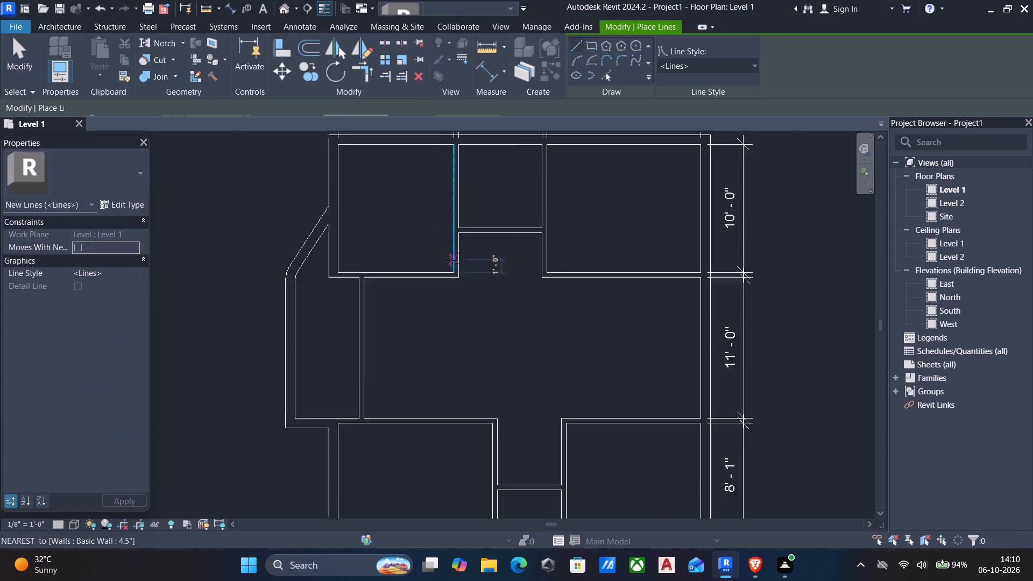
{"action": "scroll", "coordinate": [451, 260], "scroll_direction": "up", "scroll_amount": 2}
{"action": "left_click", "coordinate": [461, 284]}
{"action": "left_click", "coordinate": [567, 282]}
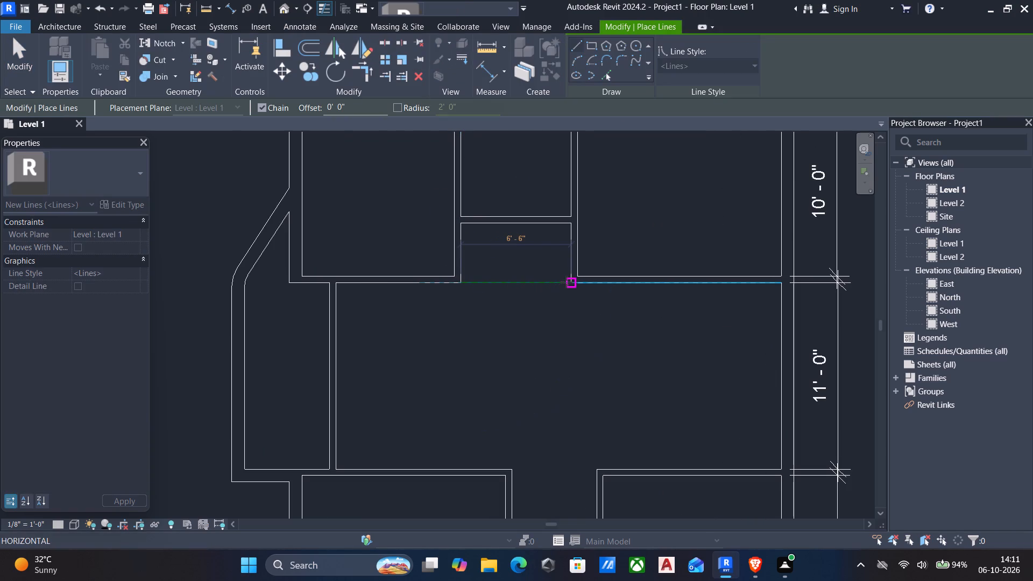
{"action": "key", "text": "Escape"}
Draw a horizontal 5'-0" model line across the open gap in the middle room's lower edge.
{"action": "scroll", "coordinate": [555, 281], "scroll_direction": "down", "scroll_amount": 3}
{"action": "middle_click_drag", "start_coordinate": [555, 281], "coordinate": [544, 265]}
{"action": "scroll", "coordinate": [544, 265], "scroll_direction": "down", "scroll_amount": 1}
{"action": "scroll", "coordinate": [593, 364], "scroll_direction": "up", "scroll_amount": 6}
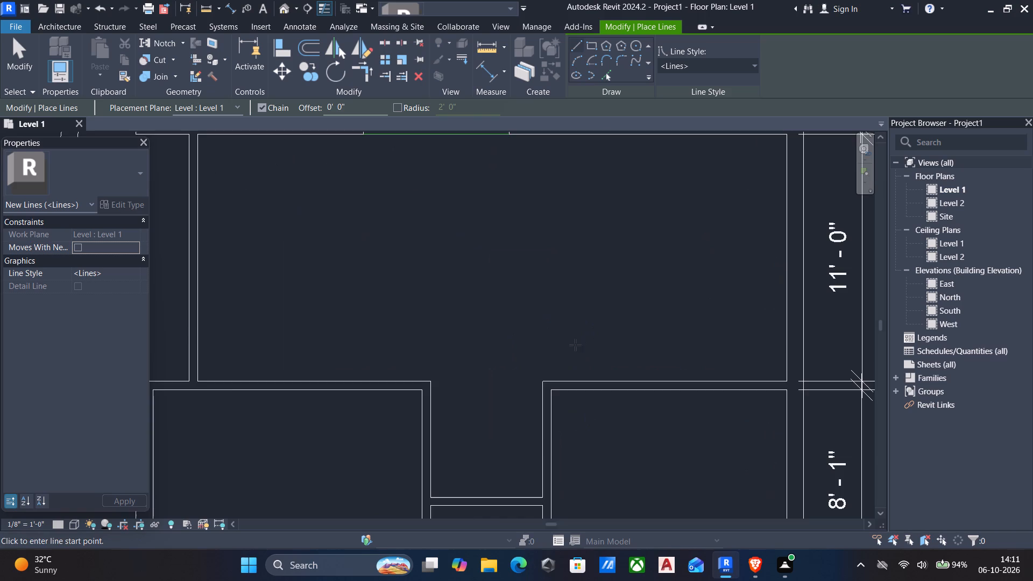
{"action": "scroll", "coordinate": [475, 377], "scroll_direction": "up", "scroll_amount": 1}
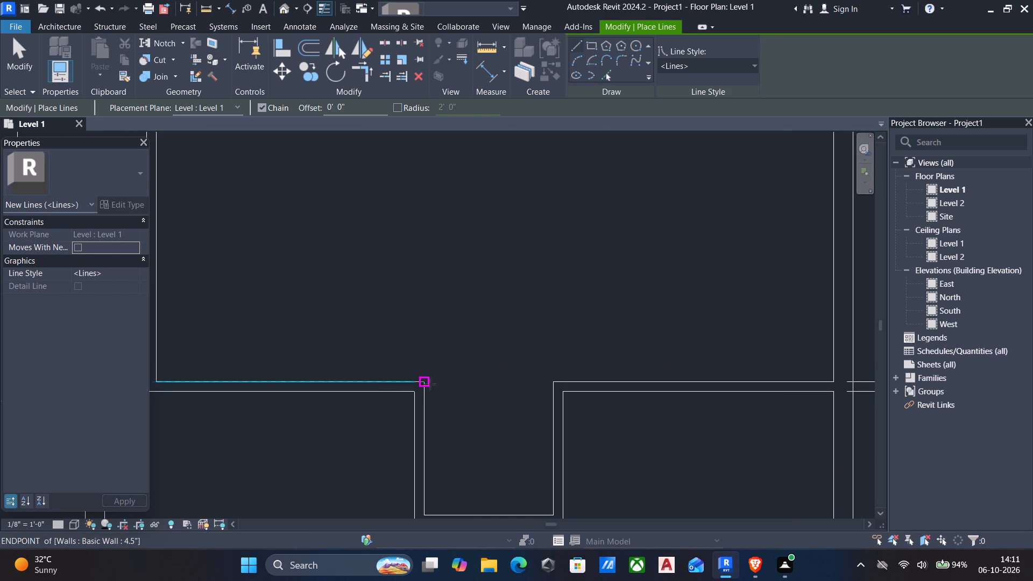
{"action": "left_click", "coordinate": [424, 382]}
{"action": "left_click", "coordinate": [549, 380]}
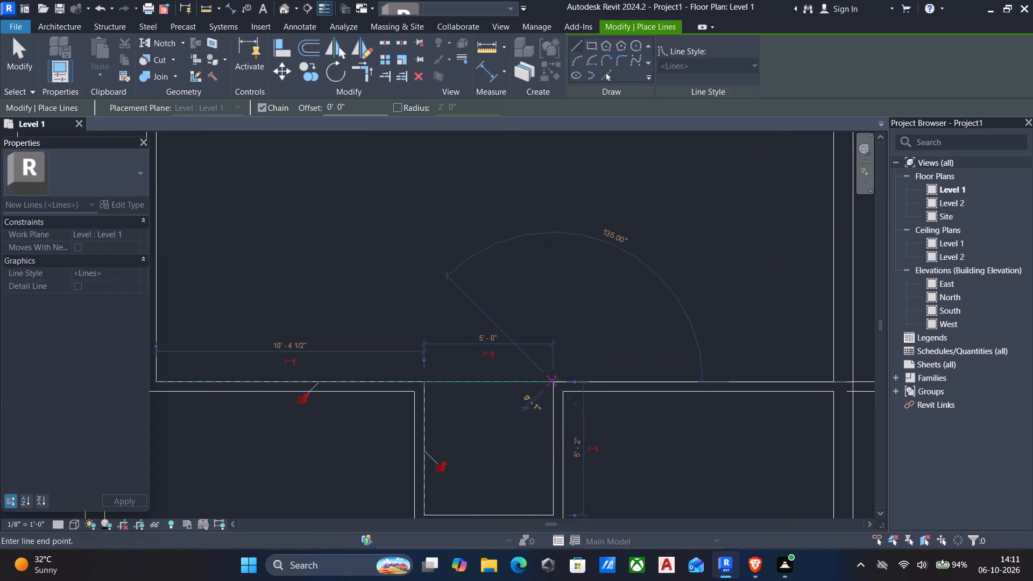
{"action": "key", "text": "Escape"}
Check the middle room's inside width along its lower edge using a temporary line between the side walls.
{"action": "middle_click_drag", "start_coordinate": [533, 336], "coordinate": [502, 315]}
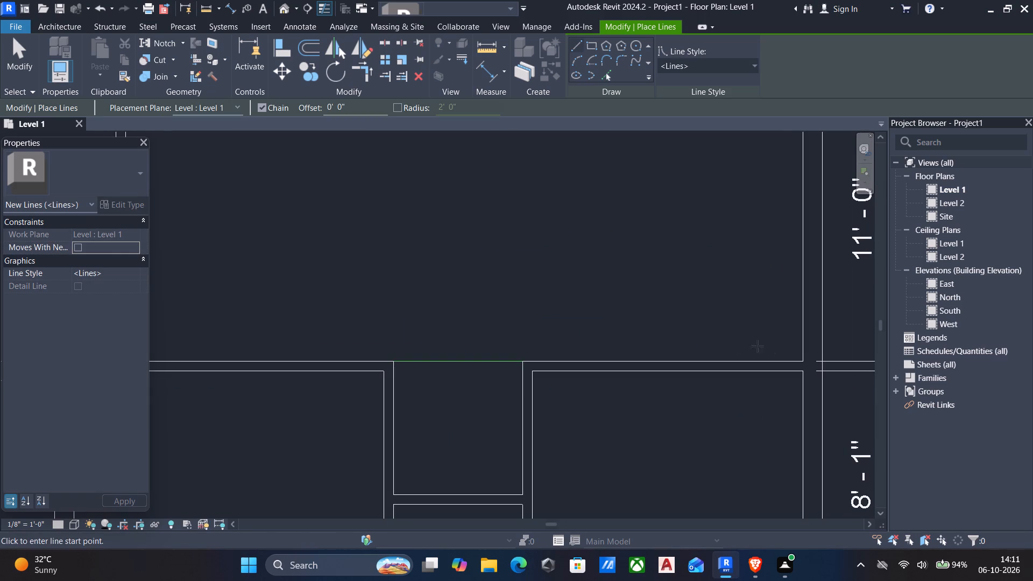
{"action": "left_click", "coordinate": [806, 362]}
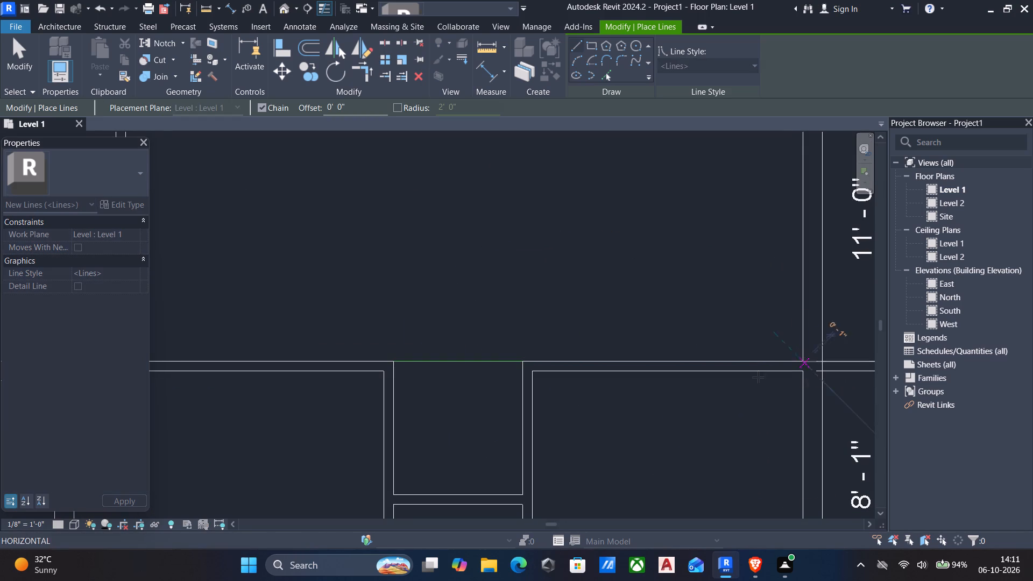
{"action": "middle_click_drag", "start_coordinate": [575, 374], "coordinate": [592, 357]}
{"action": "middle_click_drag", "start_coordinate": [469, 355], "coordinate": [548, 327]}
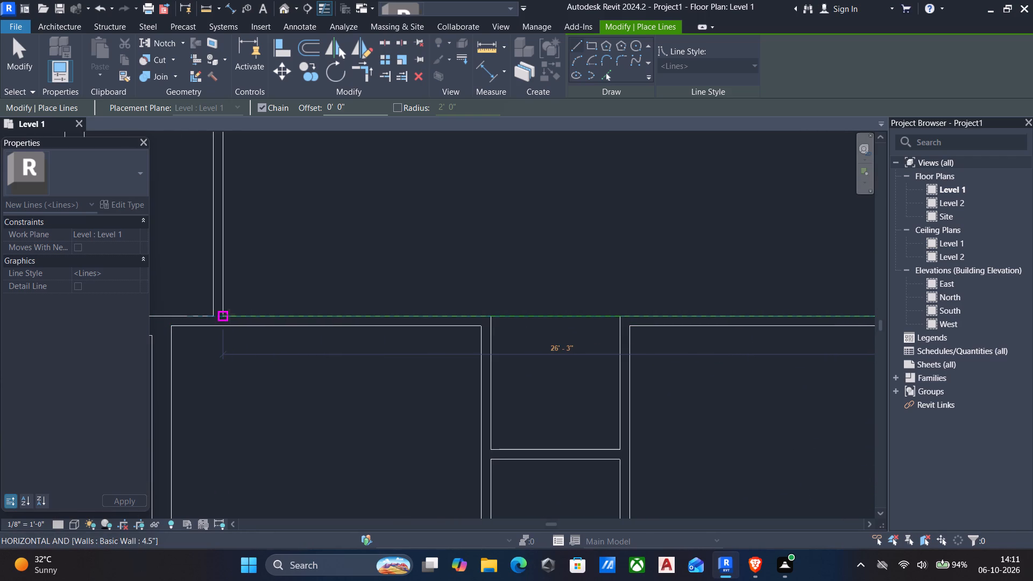
{"action": "key", "text": "Escape"}
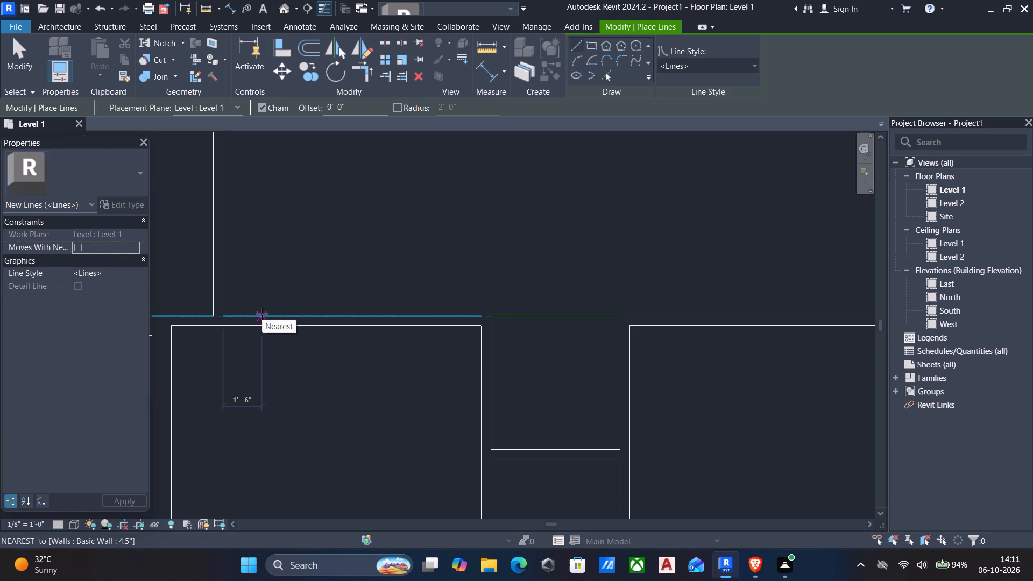
Check the middle room's inside depth along the outer wall using a temporary line from its upper to lower corner.
{"action": "scroll", "coordinate": [295, 314], "scroll_direction": "down", "scroll_amount": 3}
{"action": "middle_click_drag", "start_coordinate": [475, 276], "coordinate": [473, 327]}
{"action": "scroll", "coordinate": [474, 306], "scroll_direction": "down", "scroll_amount": 2}
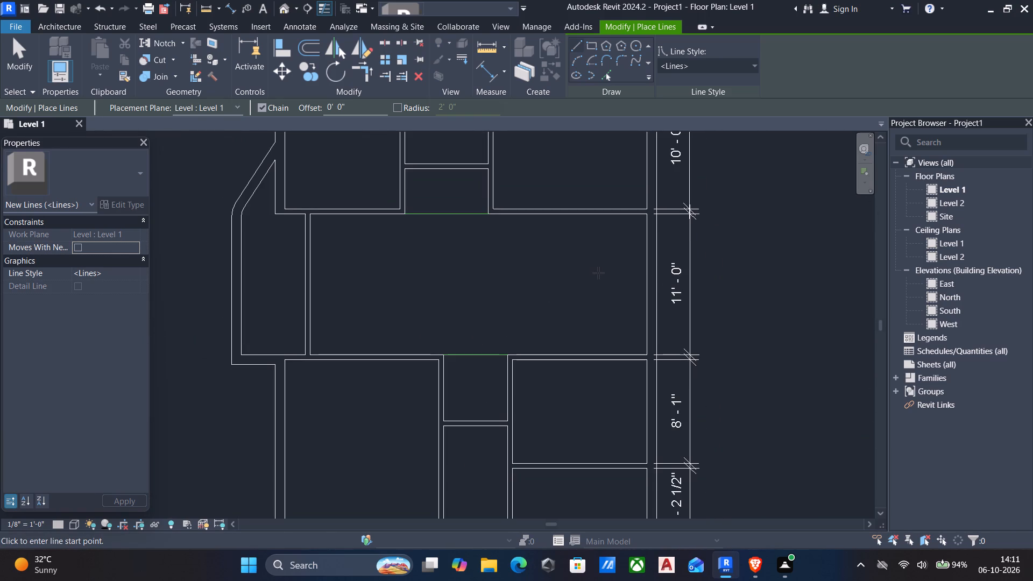
{"action": "left_click", "coordinate": [645, 214]}
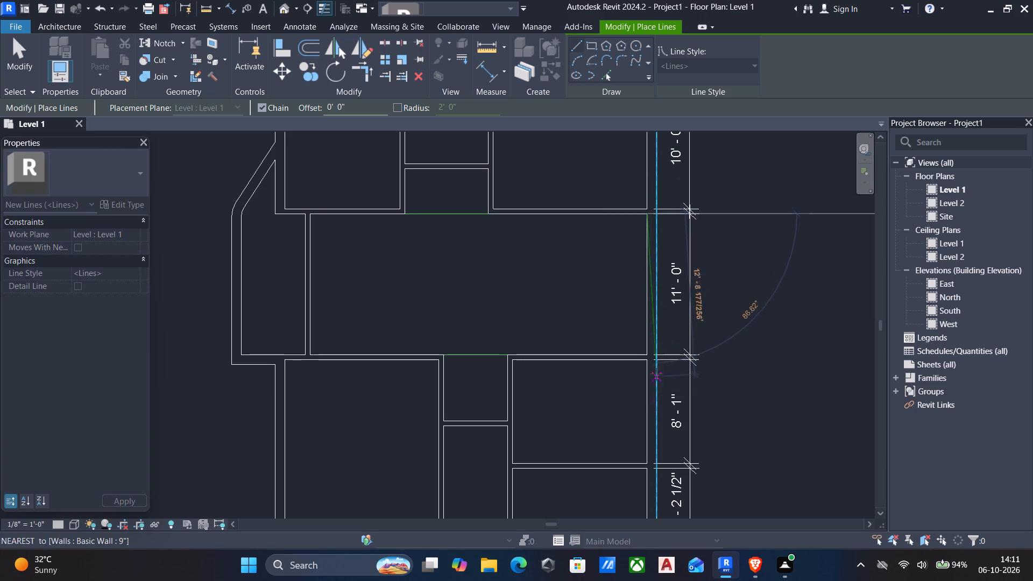
{"action": "scroll", "coordinate": [639, 356], "scroll_direction": "up", "scroll_amount": 3}
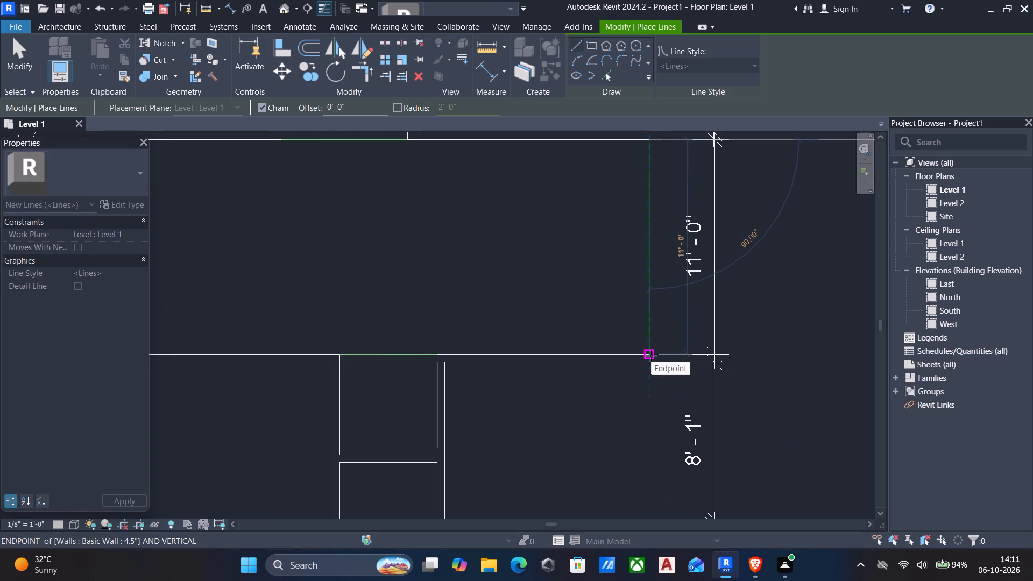
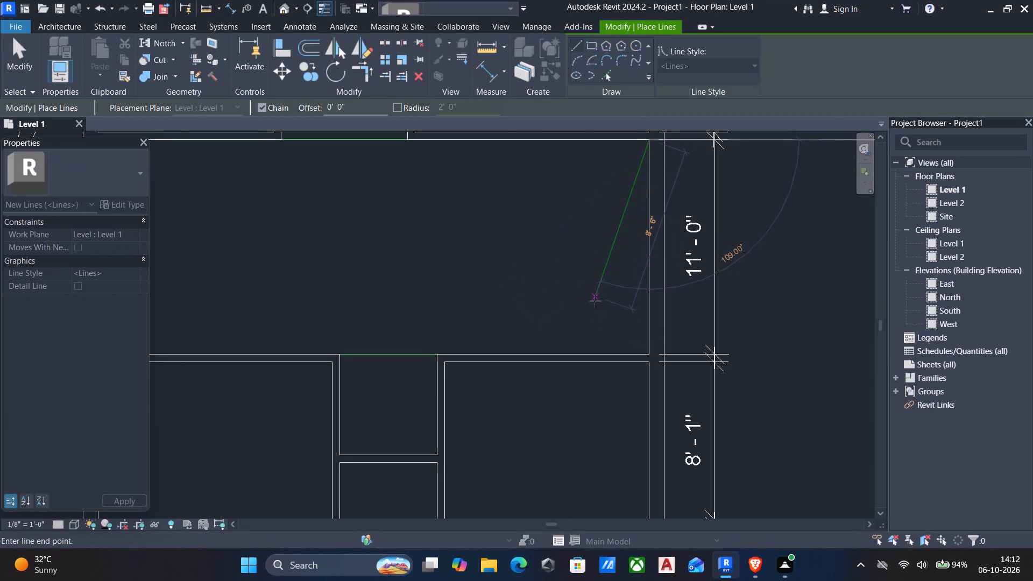
Start placing a door and duplicate the Single-Flush 36" x 84" type under the name 2'6" X 7'.
{"action": "key", "text": "Escape"}
{"action": "middle_click_drag", "start_coordinate": [498, 302], "coordinate": [687, 310]}
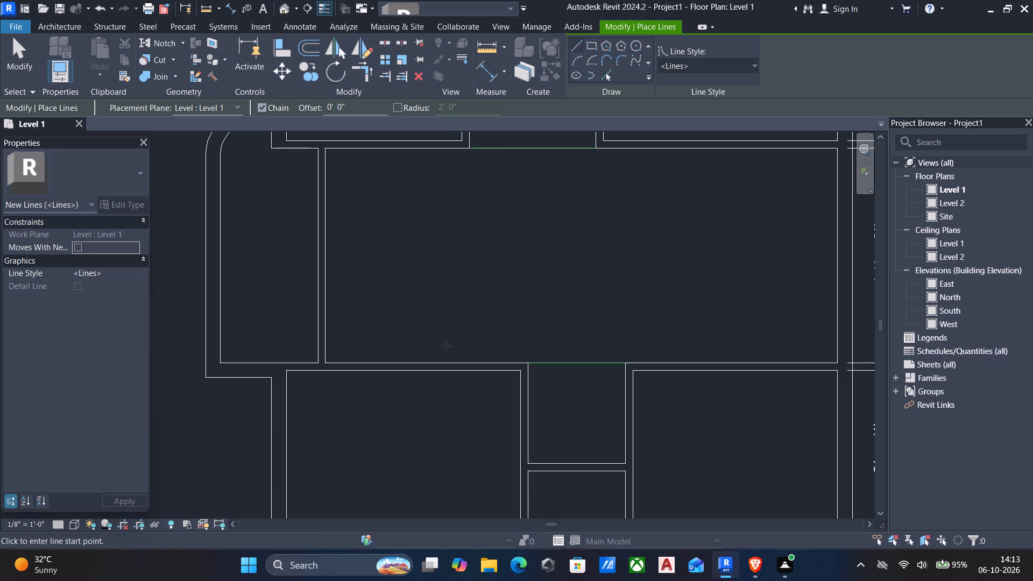
{"action": "key", "text": "Escape"}
{"action": "middle_click_drag", "start_coordinate": [468, 296], "coordinate": [478, 324]}
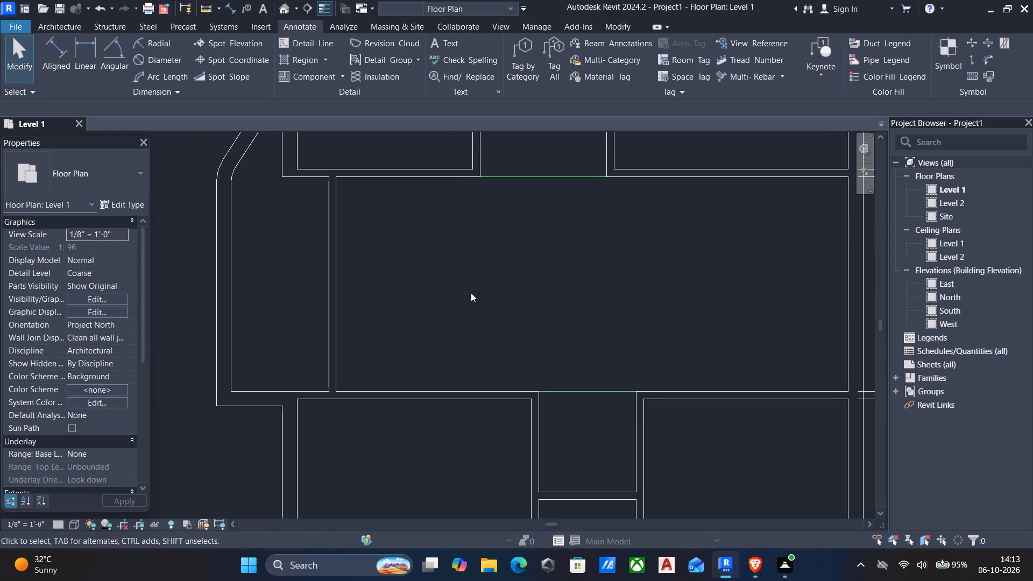
{"action": "middle_click_drag", "start_coordinate": [492, 280], "coordinate": [500, 331]}
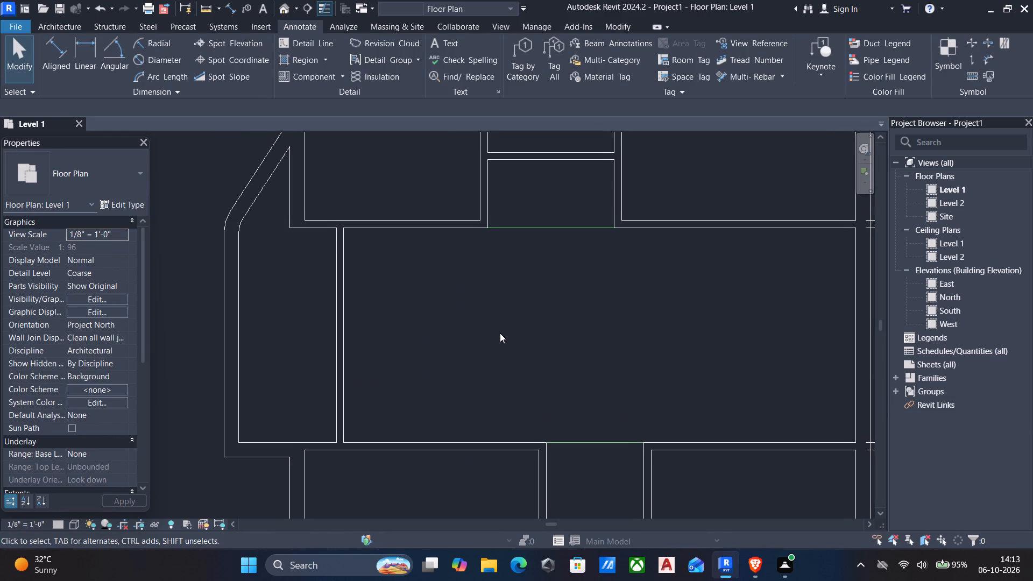
{"action": "type", "text": "DR"}
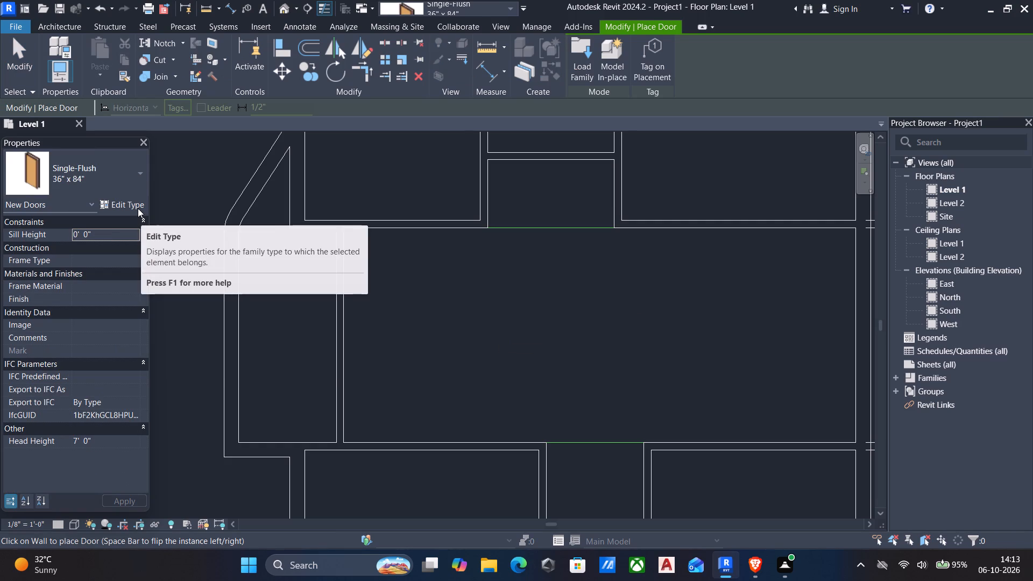
{"action": "left_click", "coordinate": [115, 182]}
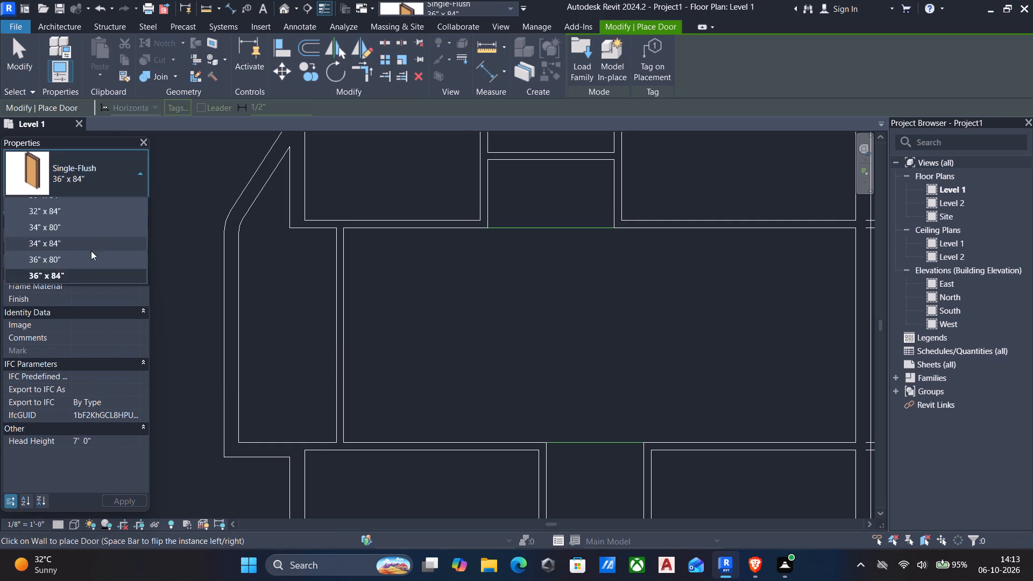
{"action": "left_click", "coordinate": [119, 170]}
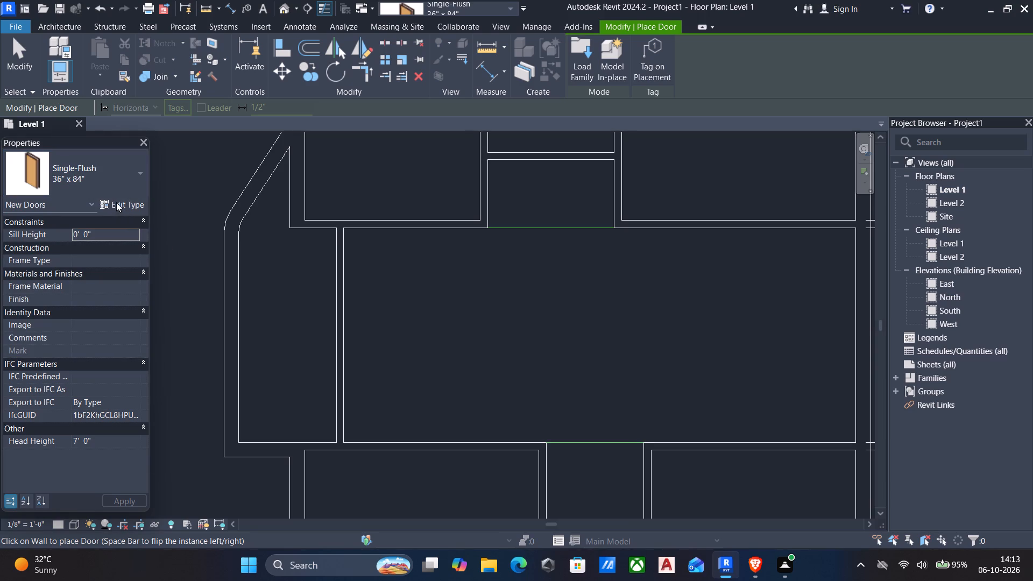
{"action": "left_click", "coordinate": [117, 202]}
{"action": "left_click", "coordinate": [853, 111]}
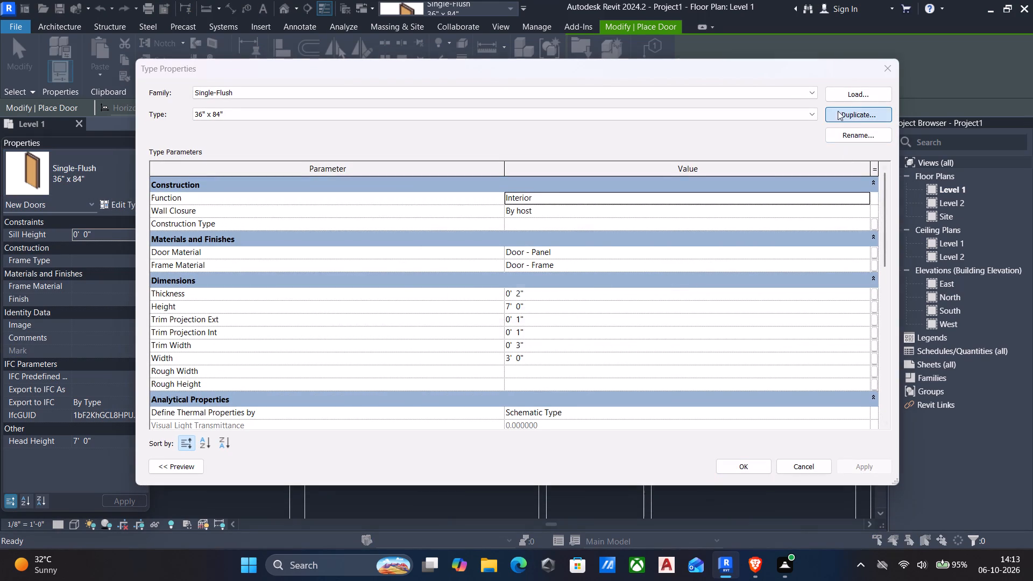
{"action": "key", "text": "BackSpace"}
{"action": "key", "text": "2"}
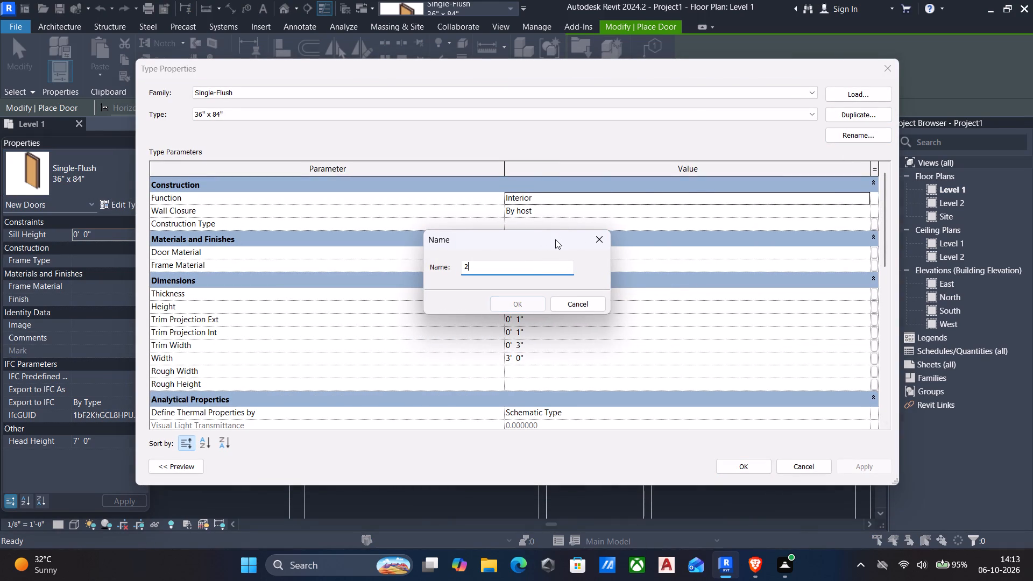
{"action": "type", "text": "'6\" X 7'"}
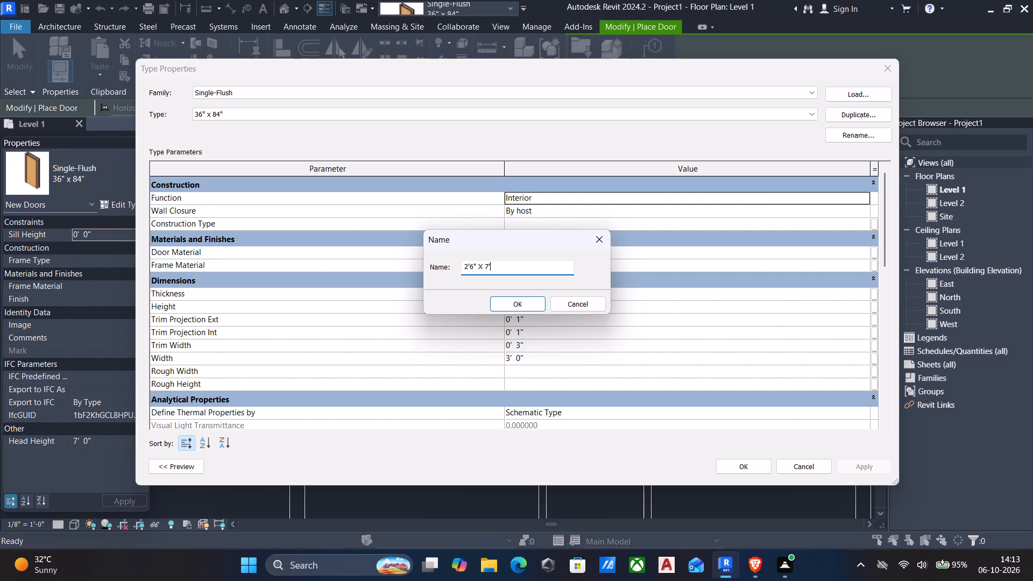
{"action": "left_click", "coordinate": [512, 303]}
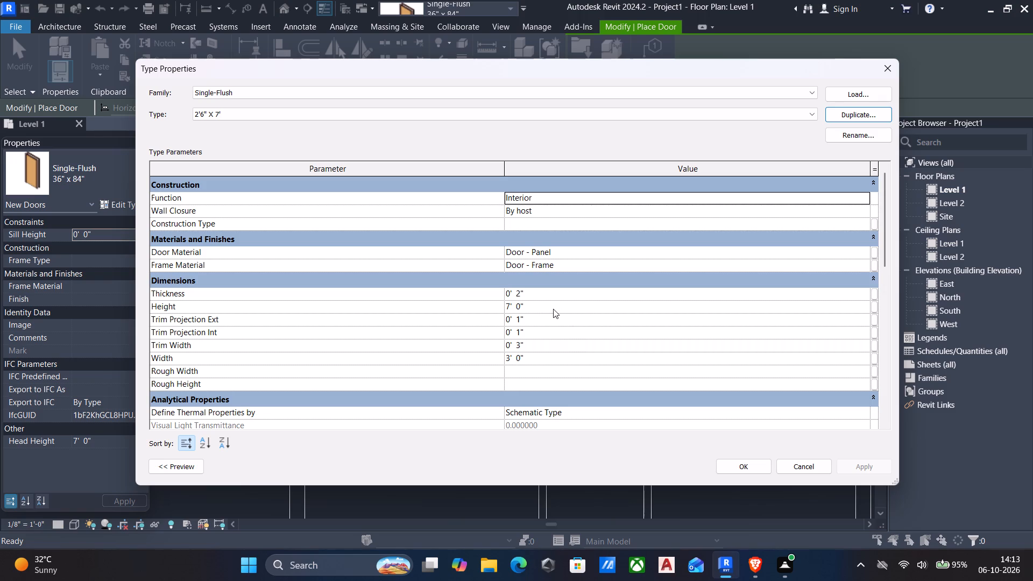
Set the new door type's width to 2'6" and apply it.
{"action": "left_click", "coordinate": [558, 360]}
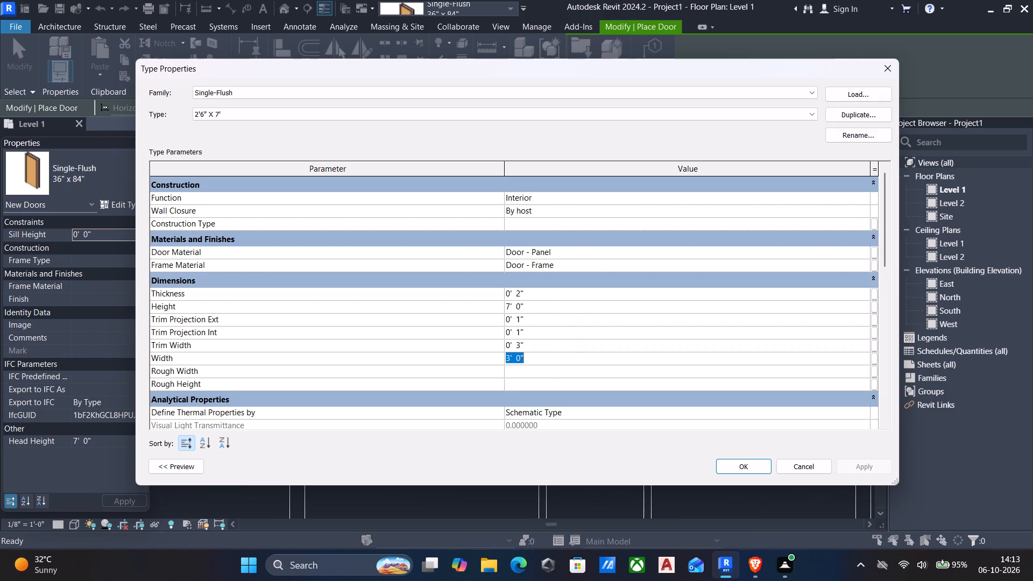
{"action": "type", "text": "2'6\""}
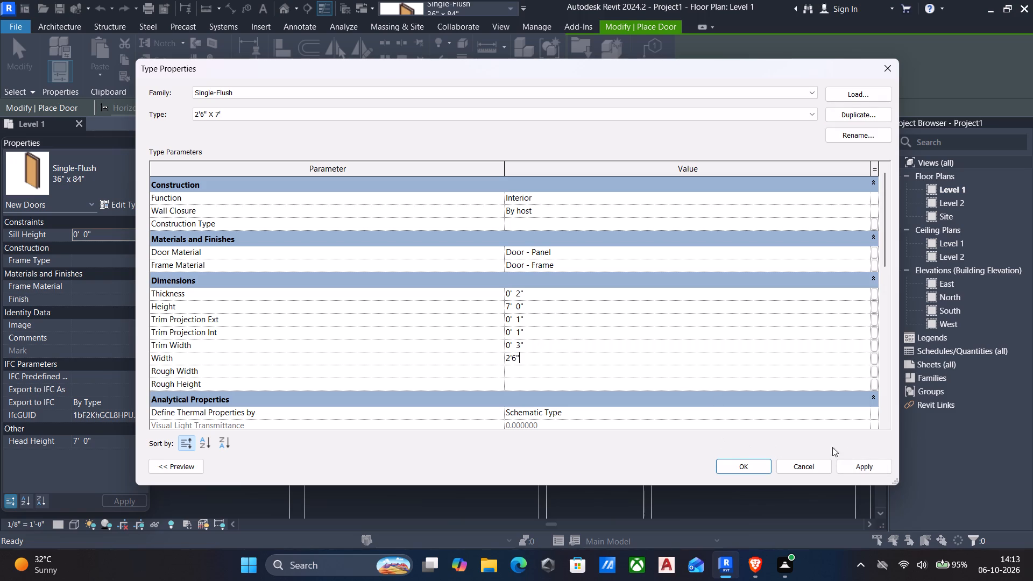
{"action": "left_click", "coordinate": [867, 463]}
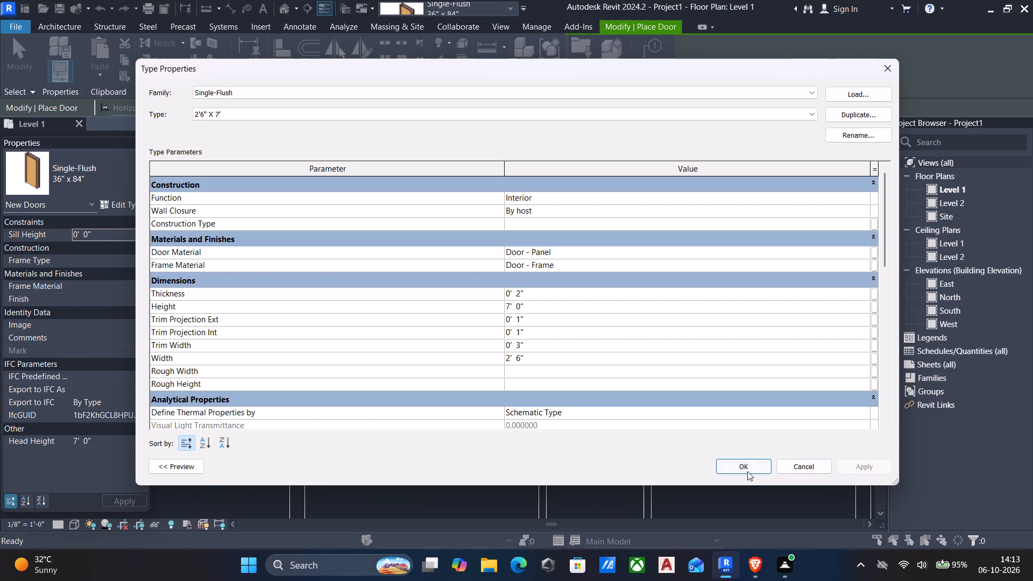
{"action": "left_click", "coordinate": [745, 469]}
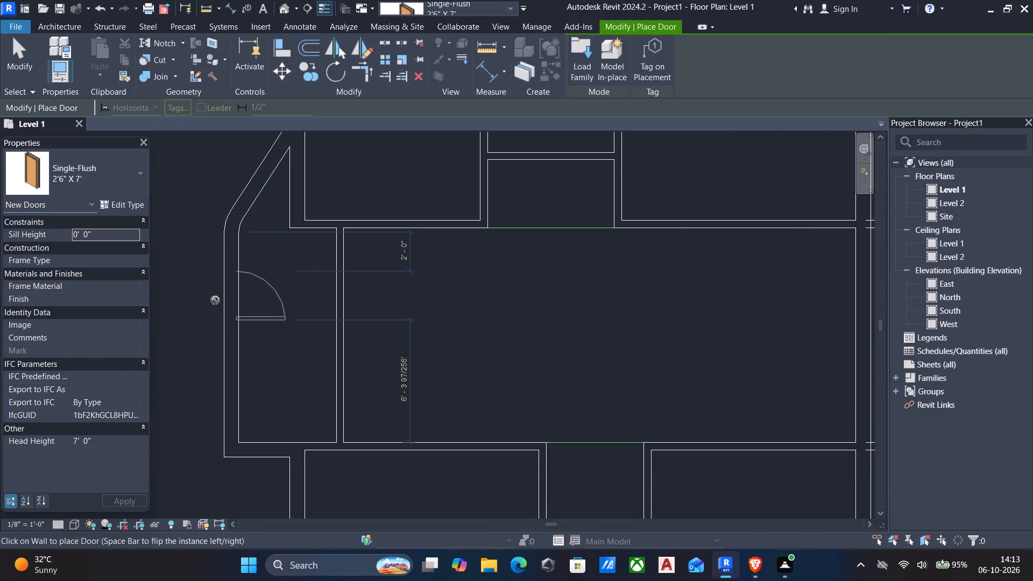
Place a 2'6" X 7' door in the upper middle room's lower partition, swinging upward, about 1" from its right side wall.
{"action": "middle_click_drag", "start_coordinate": [440, 279], "coordinate": [469, 372]}
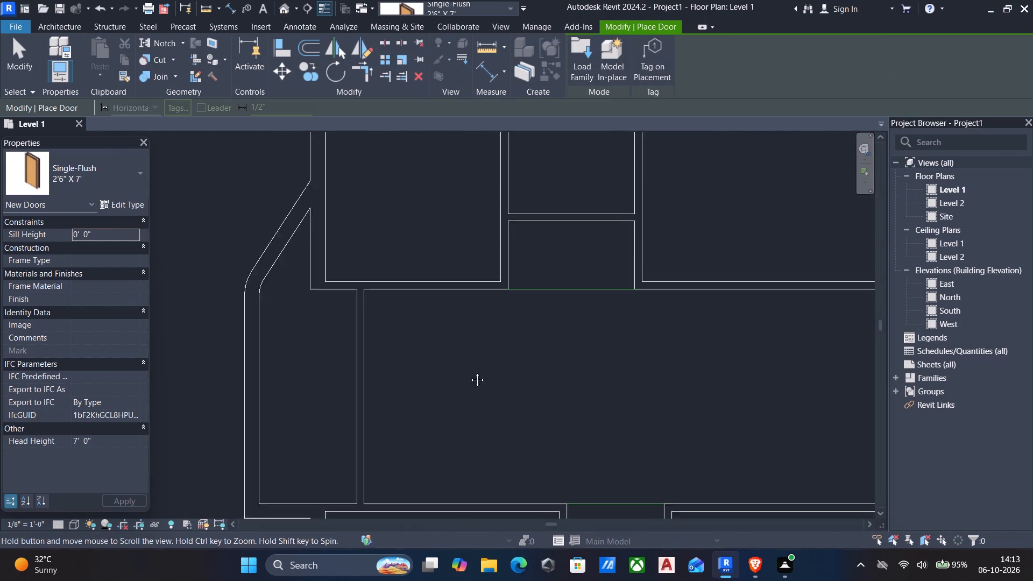
{"action": "middle_click_drag", "start_coordinate": [469, 372], "coordinate": [473, 386]}
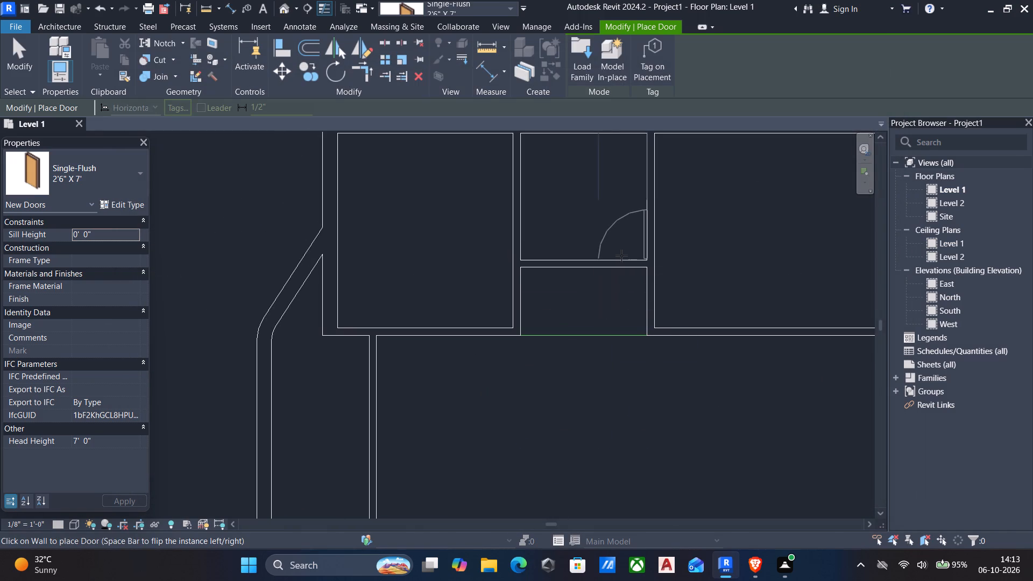
{"action": "scroll", "coordinate": [621, 256], "scroll_direction": "up", "scroll_amount": 2}
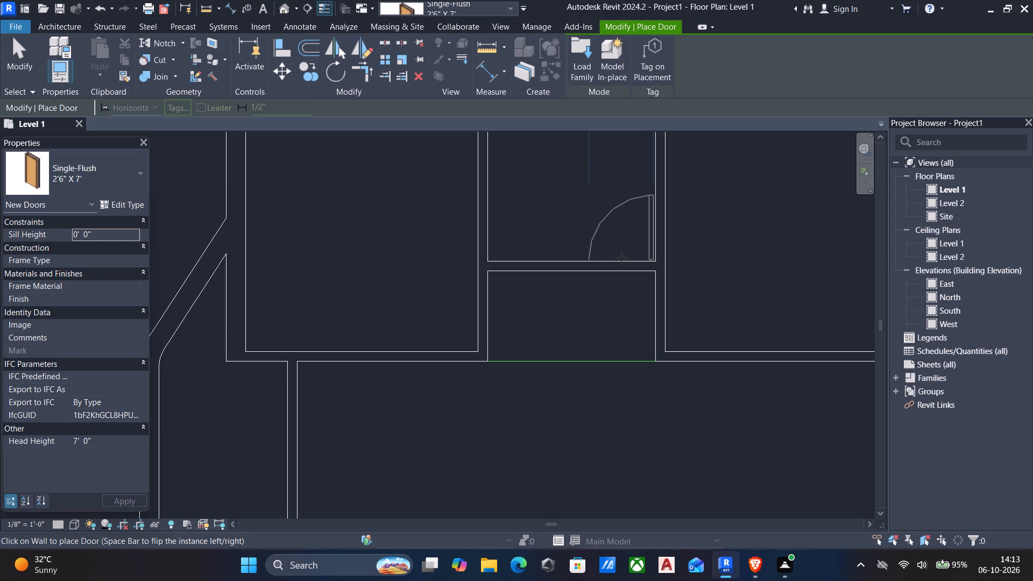
{"action": "left_click", "coordinate": [621, 258]}
Place a 2'6" X 7' door in the partition between the two lower-right rooms, 2'-0" from their left wall, swinging into the bottom room.
{"action": "scroll", "coordinate": [612, 263], "scroll_direction": "down", "scroll_amount": 3}
{"action": "middle_click_drag", "start_coordinate": [613, 264], "coordinate": [585, 263]}
{"action": "middle_click_drag", "start_coordinate": [583, 263], "coordinate": [532, 253]}
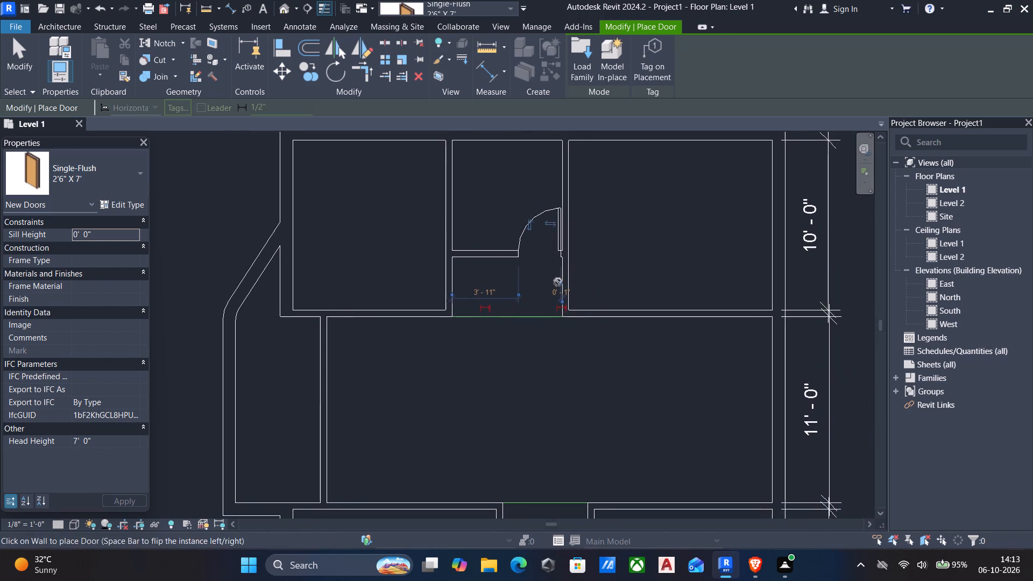
{"action": "middle_click_drag", "start_coordinate": [558, 282], "coordinate": [540, 258]}
{"action": "middle_click_drag", "start_coordinate": [551, 373], "coordinate": [548, 308]}
{"action": "middle_click_drag", "start_coordinate": [546, 316], "coordinate": [554, 311]}
{"action": "middle_click_drag", "start_coordinate": [586, 363], "coordinate": [603, 320]}
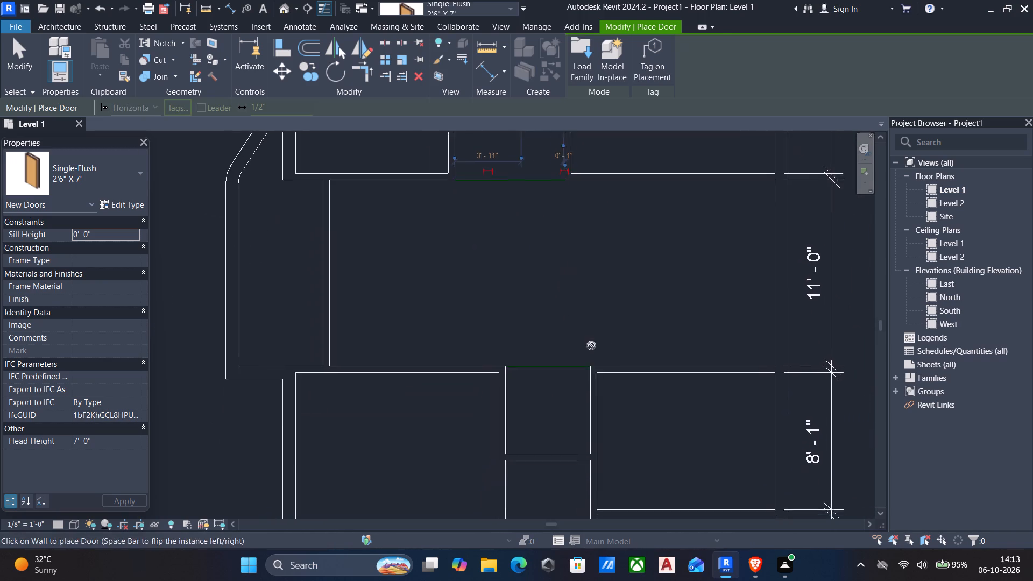
{"action": "middle_click_drag", "start_coordinate": [591, 345], "coordinate": [609, 294]}
{"action": "middle_click_drag", "start_coordinate": [586, 314], "coordinate": [573, 226]}
{"action": "middle_click_drag", "start_coordinate": [610, 280], "coordinate": [578, 210]}
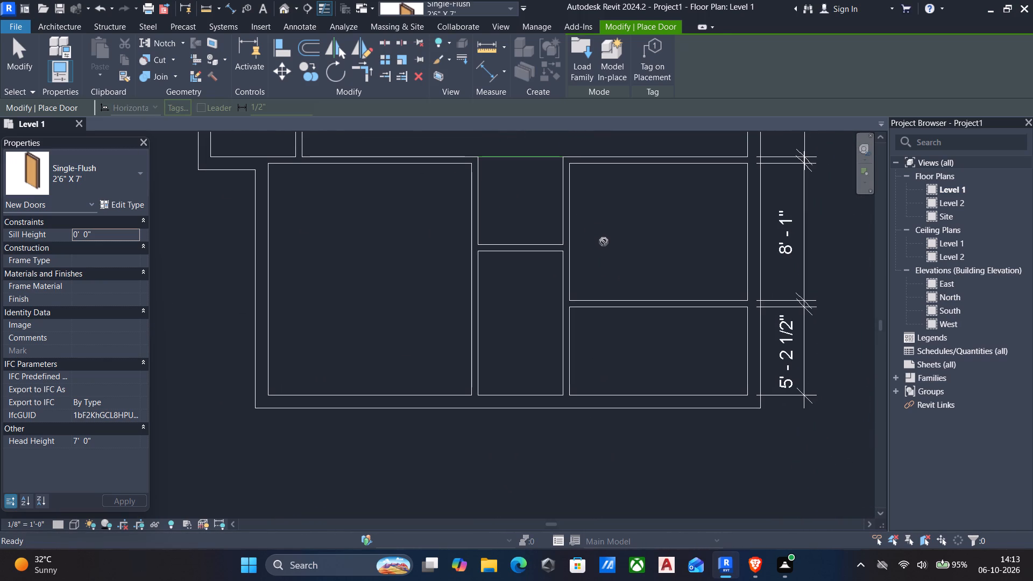
{"action": "scroll", "coordinate": [604, 242], "scroll_direction": "up", "scroll_amount": 1}
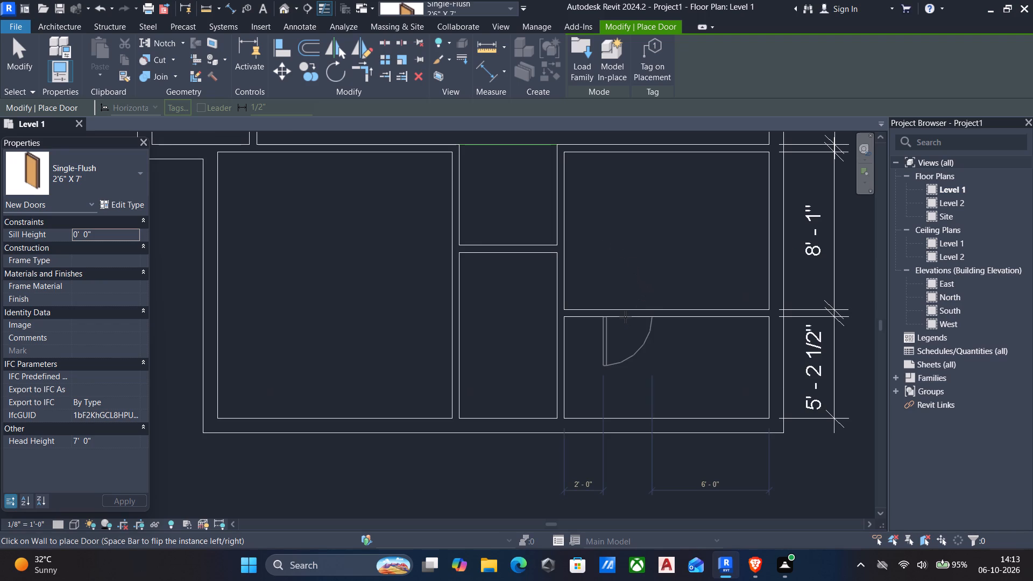
{"action": "left_click", "coordinate": [625, 317]}
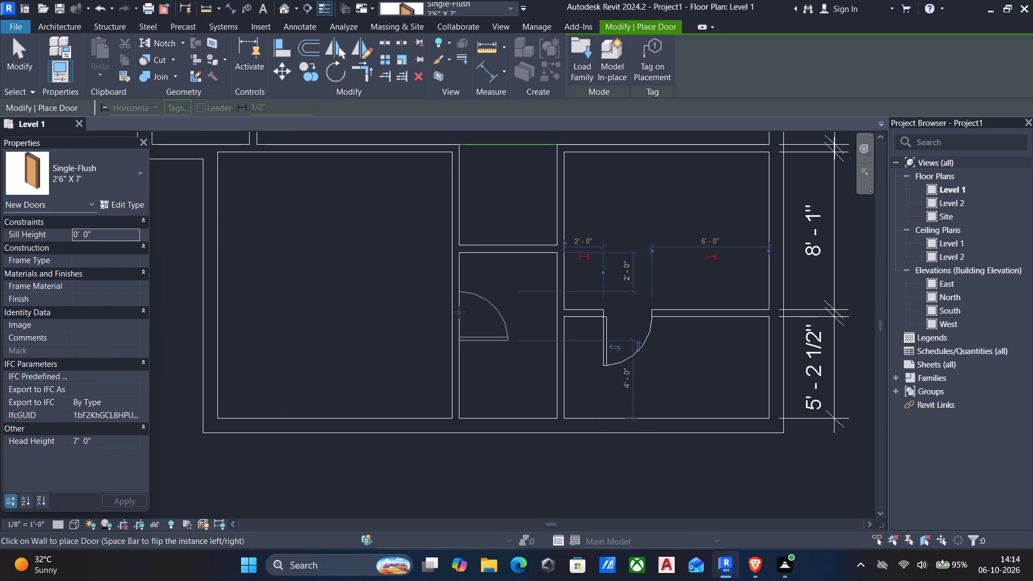
Place a flipped 2'6" X 7' door between the lower-left and narrow lower middle rooms, 2'-0" below the partition, hinged at its upper end.
{"action": "key", "text": "space"}
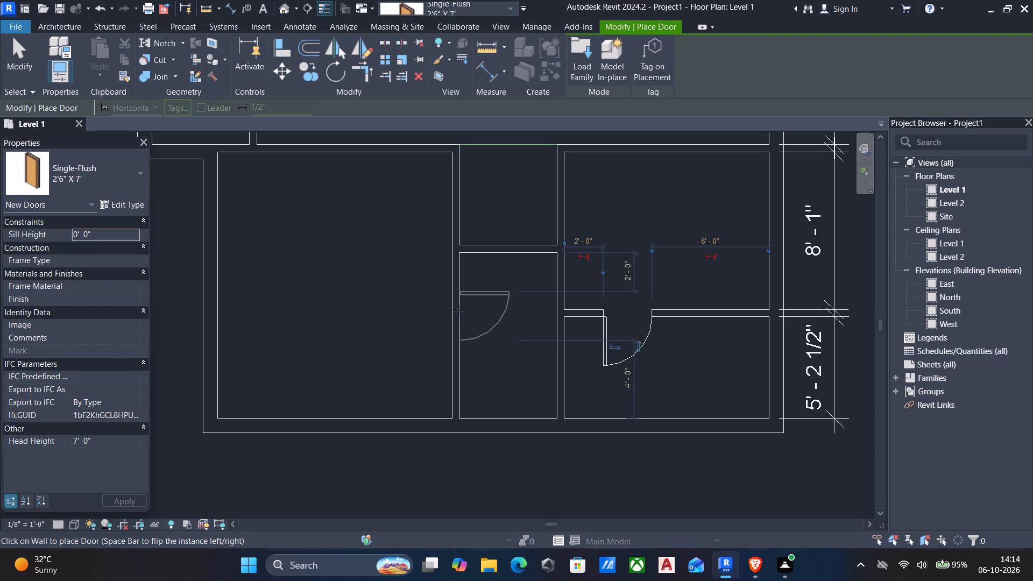
{"action": "left_click", "coordinate": [458, 310]}
{"action": "key", "text": "Escape"}
{"action": "scroll", "coordinate": [485, 315], "scroll_direction": "down", "scroll_amount": 1}
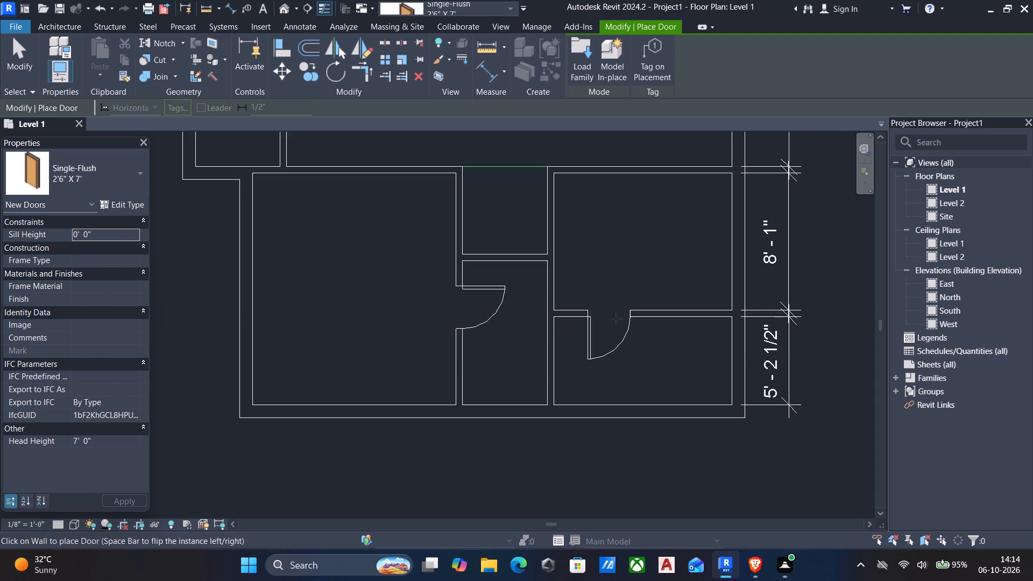
{"action": "scroll", "coordinate": [618, 316], "scroll_direction": "down", "scroll_amount": 2}
{"action": "middle_click_drag", "start_coordinate": [618, 315], "coordinate": [652, 349]}
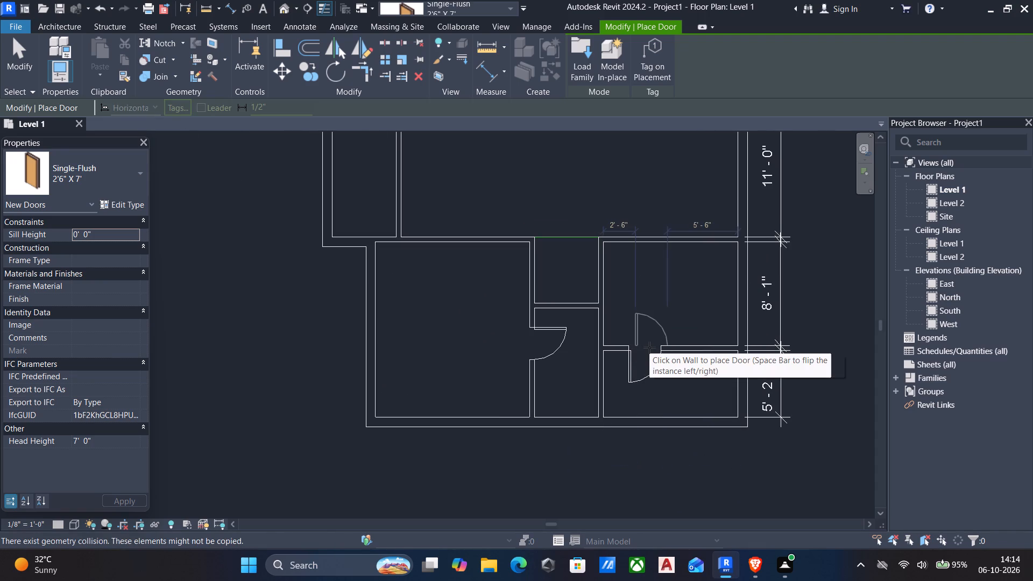
{"action": "key", "text": "Escape"}
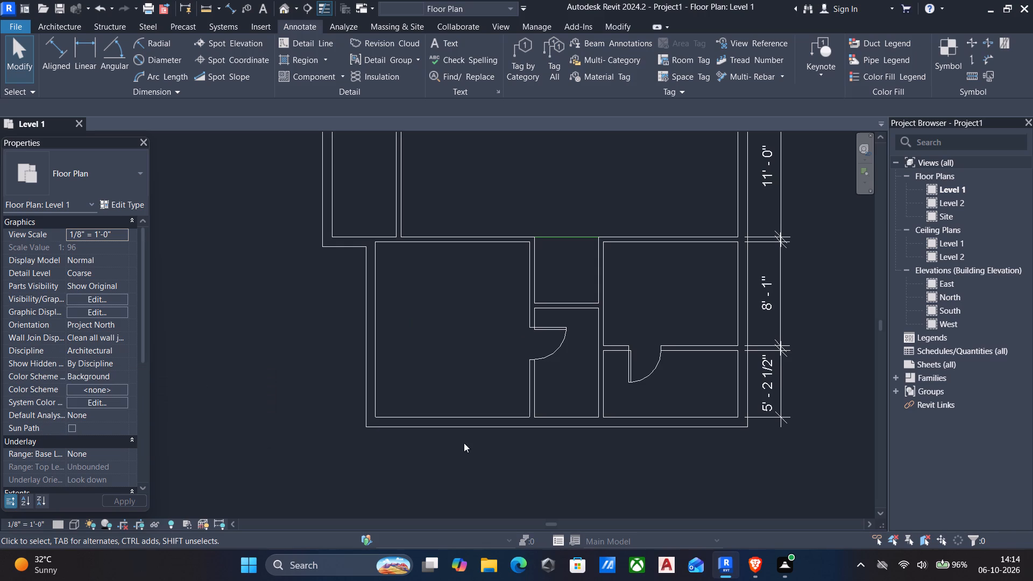
Place a Single-Flush 36" x 84" door in the upper-left room's lower wall, 6" from its right side wall, swinging into the room.
{"action": "middle_click_drag", "start_coordinate": [394, 314], "coordinate": [430, 381]}
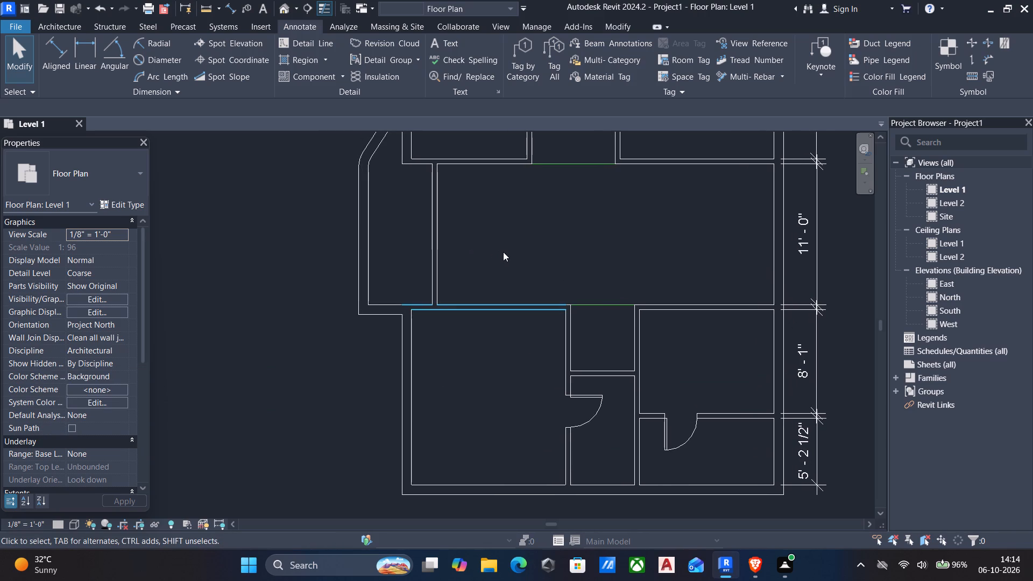
{"action": "scroll", "coordinate": [386, 214], "scroll_direction": "down", "scroll_amount": 2}
{"action": "middle_click_drag", "start_coordinate": [404, 214], "coordinate": [423, 345]}
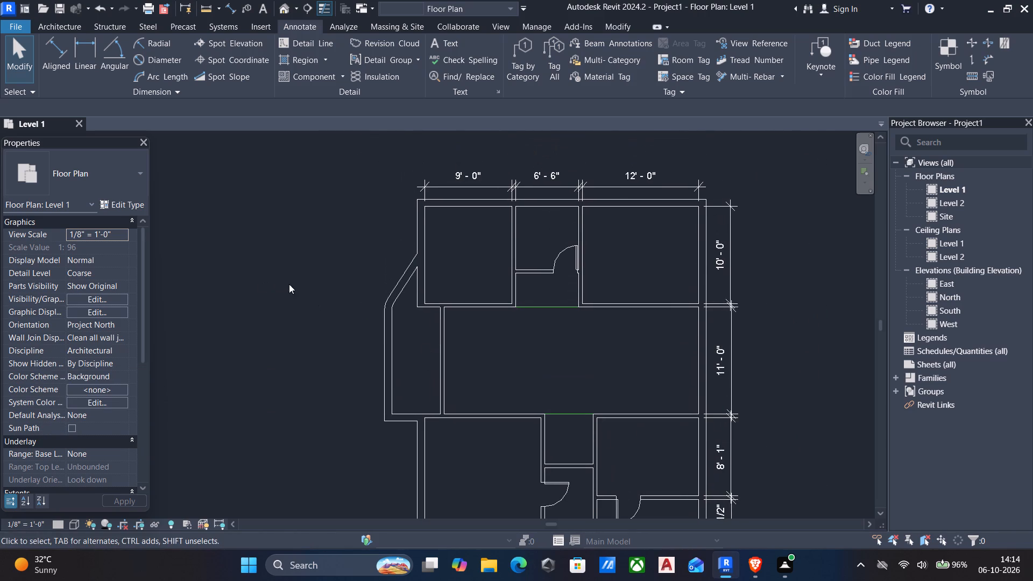
{"action": "type", "text": "DR"}
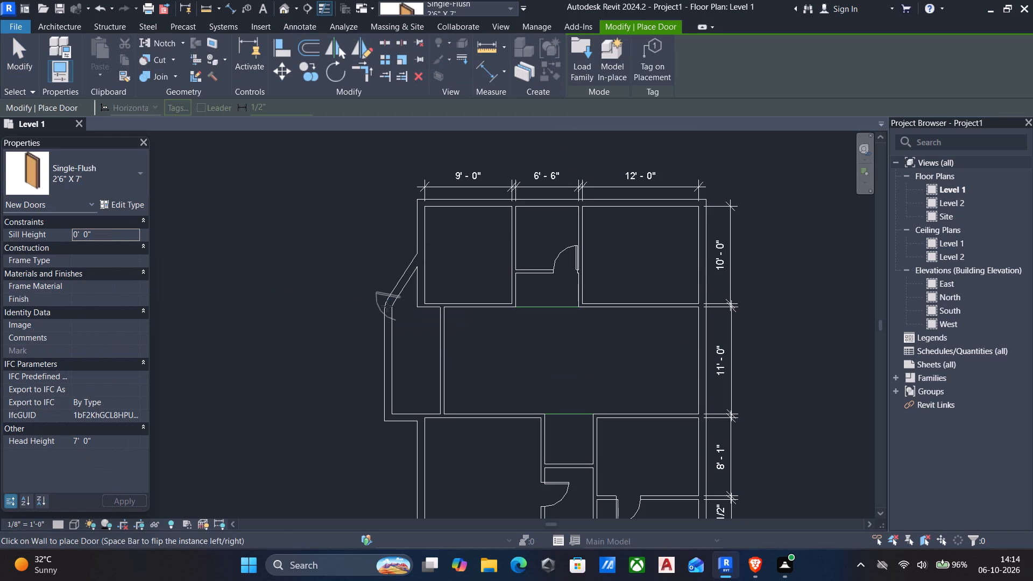
{"action": "left_click", "coordinate": [92, 176]}
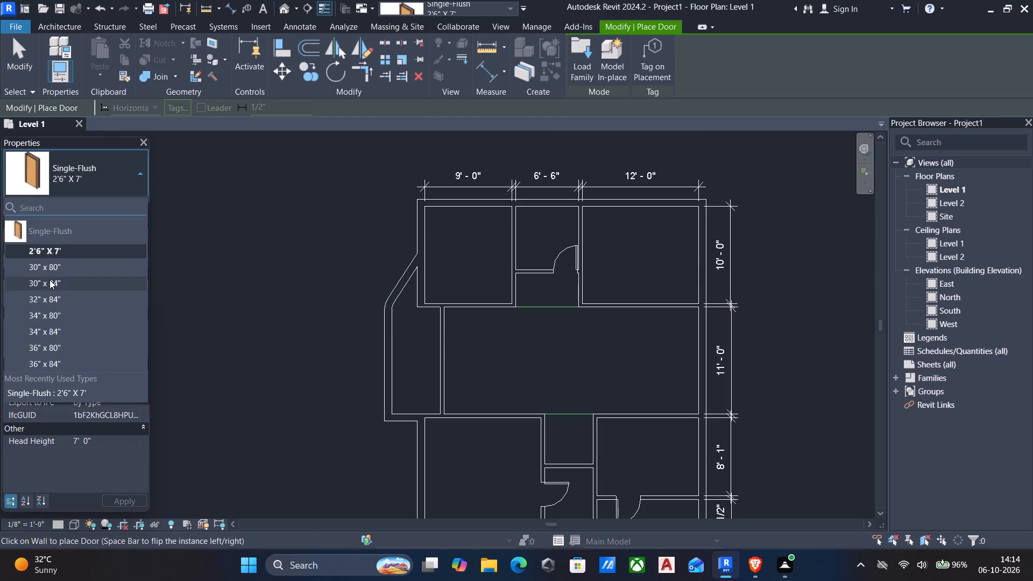
{"action": "left_click", "coordinate": [53, 360]}
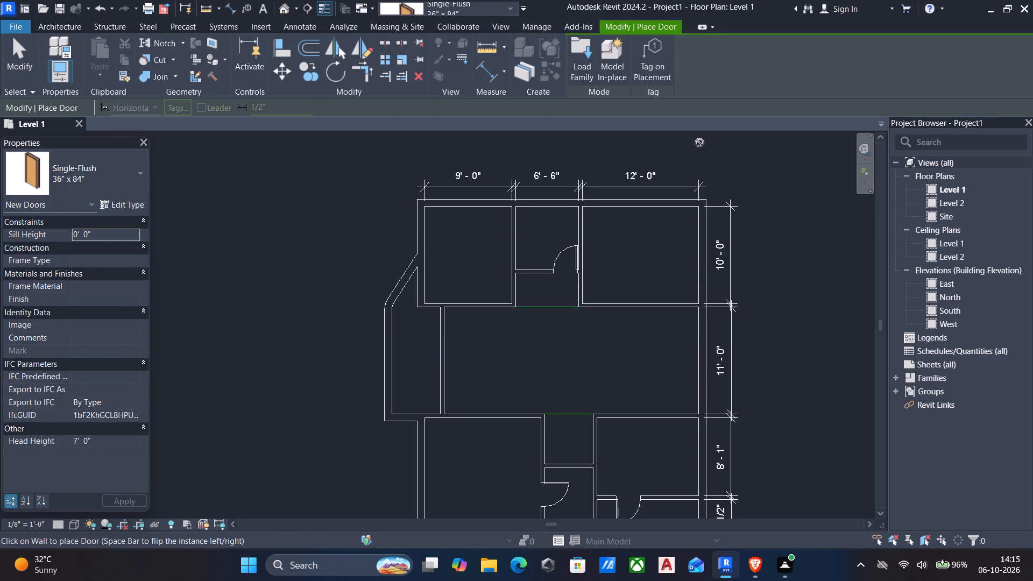
{"action": "scroll", "coordinate": [523, 286], "scroll_direction": "up", "scroll_amount": 4}
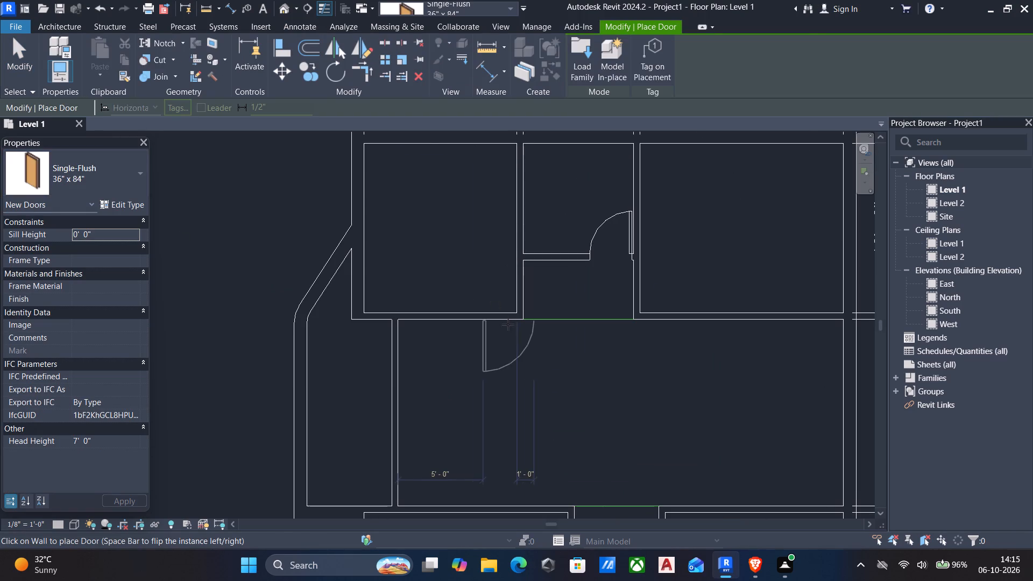
{"action": "left_click", "coordinate": [483, 314]}
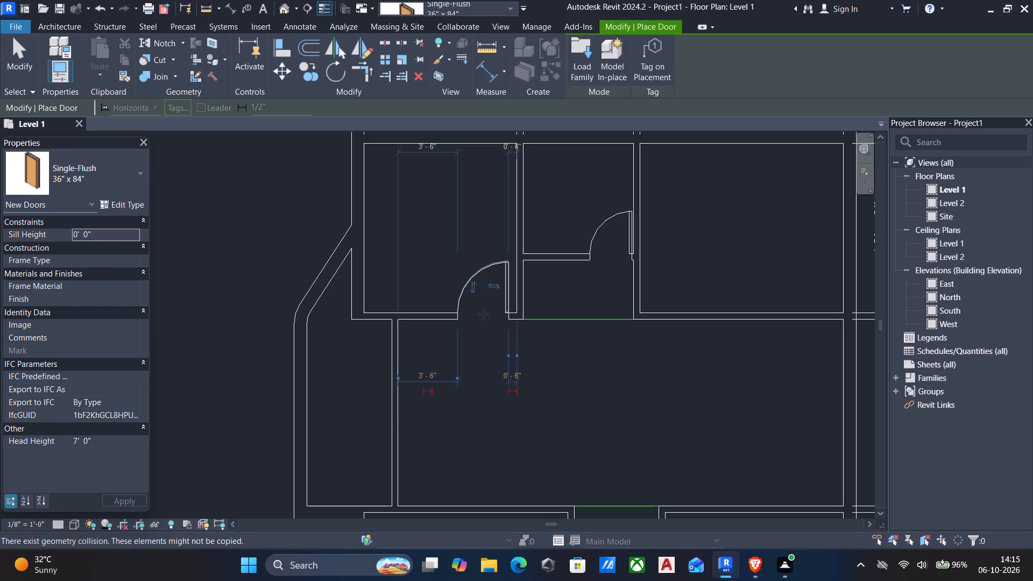
{"action": "scroll", "coordinate": [656, 292], "scroll_direction": "up", "scroll_amount": 3}
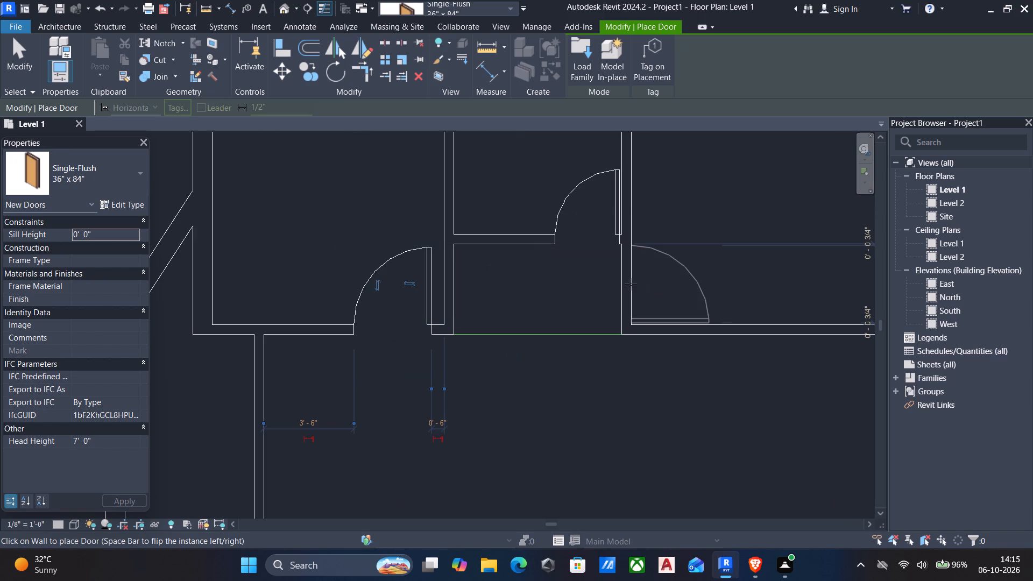
Place a Single-Flush 36" x 84" door in the upper-right room's left wall, just above its lower wall, swinging into the room.
{"action": "left_click", "coordinate": [631, 287]}
Place a flipped 36" x 84" door in the lower-left room's upper wall, 3" from its right side wall, swinging into the room.
{"action": "scroll", "coordinate": [653, 288], "scroll_direction": "down", "scroll_amount": 2}
{"action": "middle_click_drag", "start_coordinate": [653, 288], "coordinate": [635, 245]}
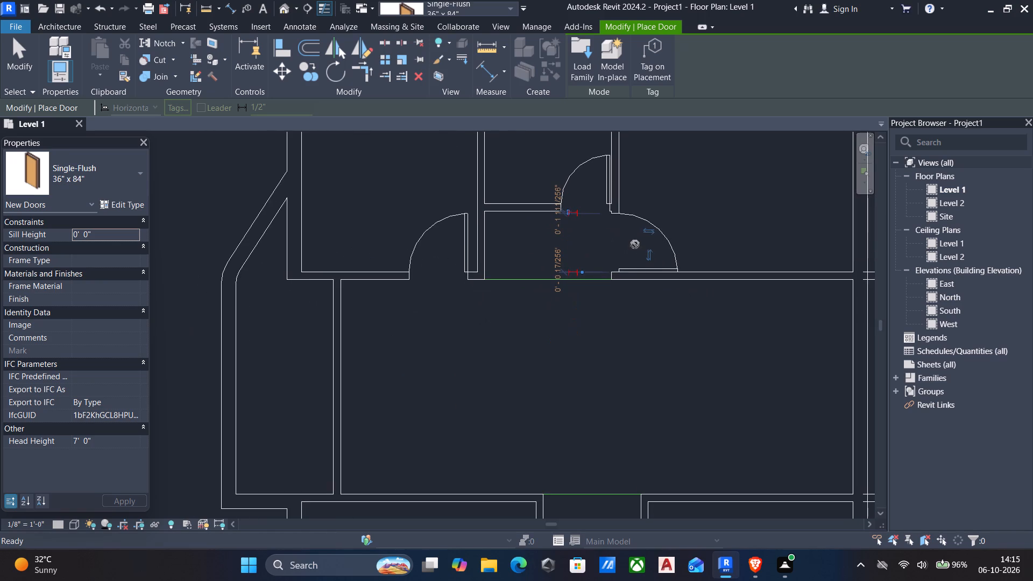
{"action": "scroll", "coordinate": [622, 269], "scroll_direction": "down", "scroll_amount": 3}
{"action": "middle_click_drag", "start_coordinate": [622, 272], "coordinate": [614, 239]}
{"action": "middle_click_drag", "start_coordinate": [598, 285], "coordinate": [595, 267]}
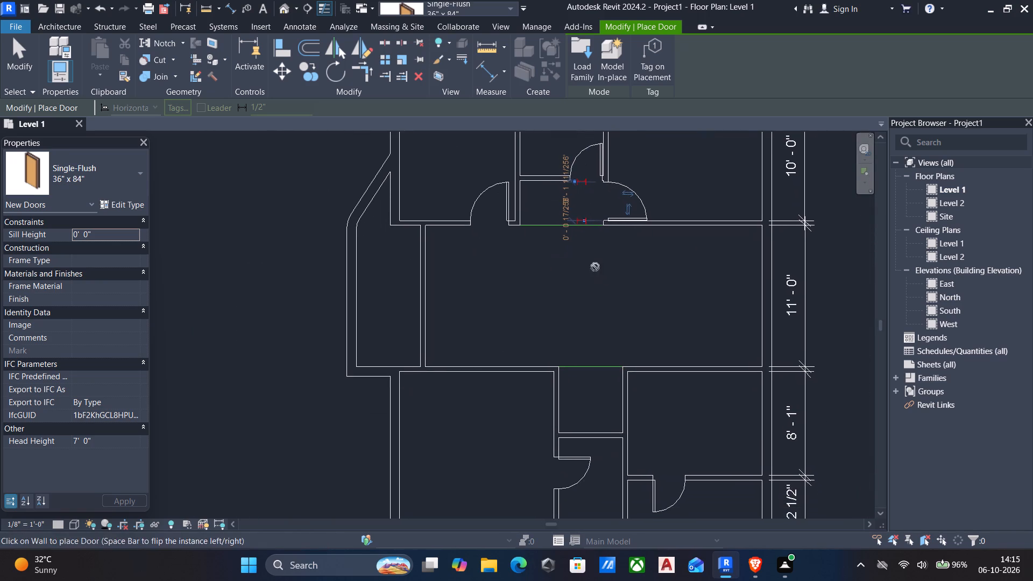
{"action": "middle_click_drag", "start_coordinate": [595, 301], "coordinate": [587, 272]}
{"action": "scroll", "coordinate": [503, 344], "scroll_direction": "up", "scroll_amount": 4}
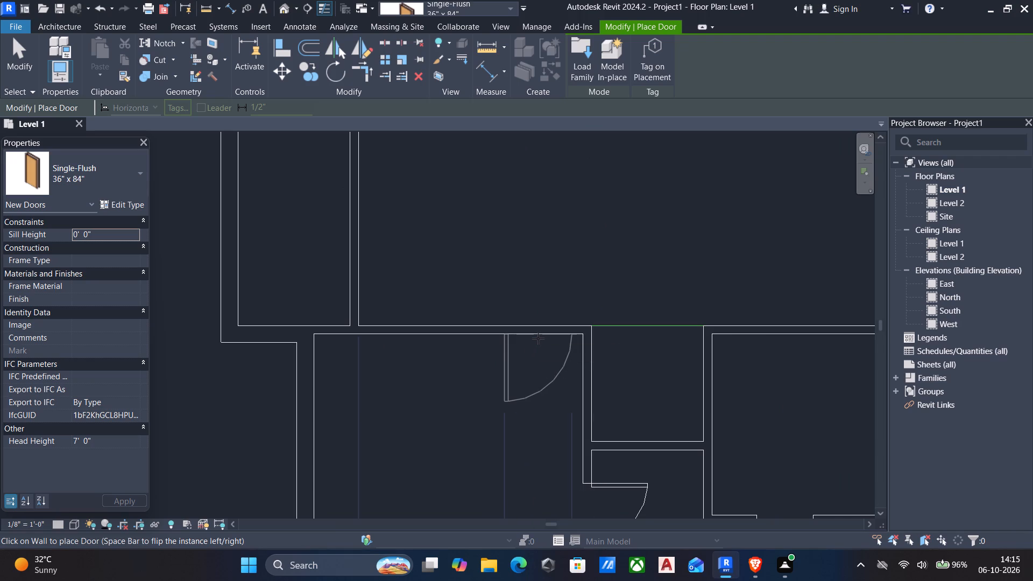
{"action": "key", "text": "space"}
{"action": "scroll", "coordinate": [543, 337], "scroll_direction": "up", "scroll_amount": 3}
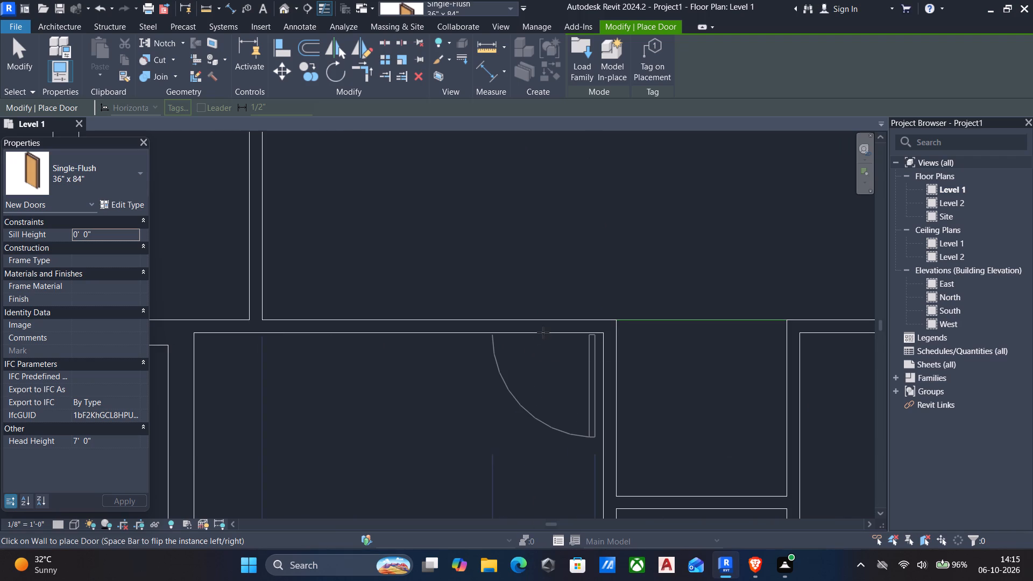
{"action": "left_click", "coordinate": [543, 332]}
{"action": "scroll", "coordinate": [543, 332], "scroll_direction": "down", "scroll_amount": 4}
{"action": "middle_click_drag", "start_coordinate": [542, 332], "coordinate": [485, 286]}
{"action": "middle_click_drag", "start_coordinate": [529, 296], "coordinate": [498, 263]}
{"action": "middle_click_drag", "start_coordinate": [550, 294], "coordinate": [525, 266]}
{"action": "middle_click_drag", "start_coordinate": [580, 330], "coordinate": [544, 293]}
{"action": "middle_click_drag", "start_coordinate": [577, 343], "coordinate": [534, 293]}
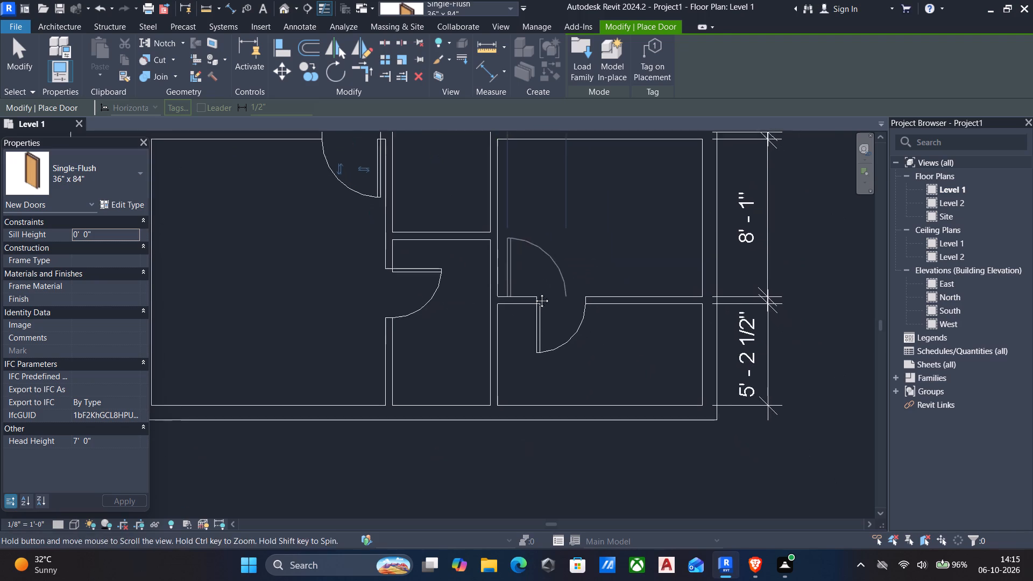
{"action": "middle_click_drag", "start_coordinate": [534, 293], "coordinate": [534, 292]}
{"action": "middle_click_drag", "start_coordinate": [547, 338], "coordinate": [555, 351]}
{"action": "middle_click_drag", "start_coordinate": [533, 290], "coordinate": [552, 331]}
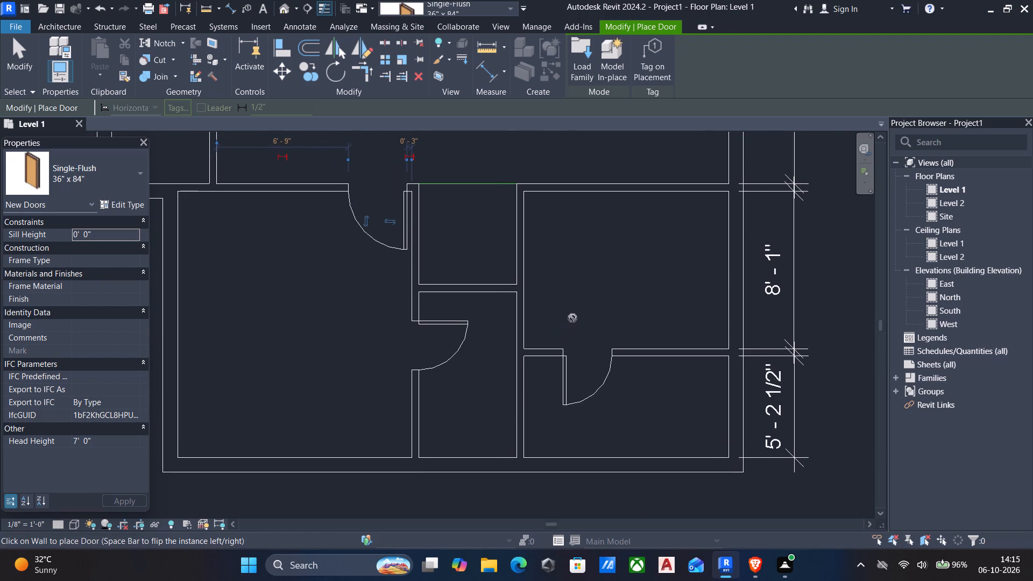
{"action": "key", "text": "Escape"}
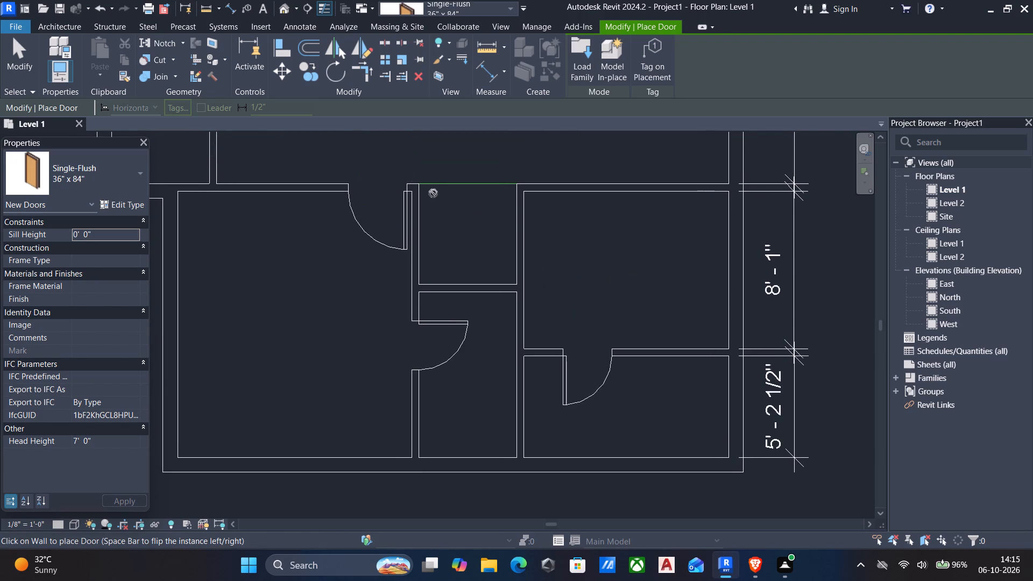
{"action": "middle_click_drag", "start_coordinate": [536, 217], "coordinate": [551, 273]}
{"action": "key", "text": "Escape"}
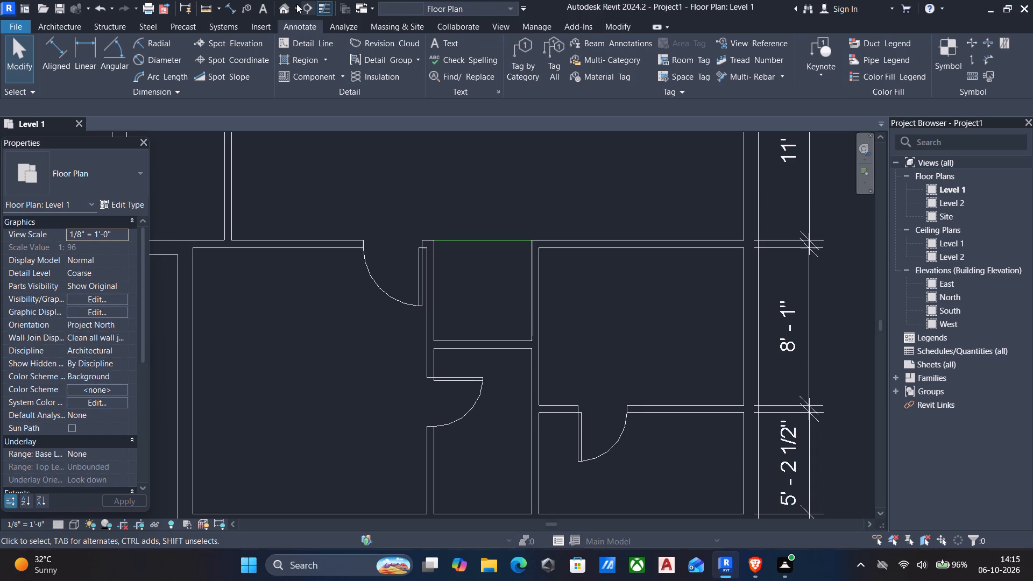
Open the default 3D view and set it to Coarse detail level with the Shaded visual style.
{"action": "left_click", "coordinate": [280, 4]}
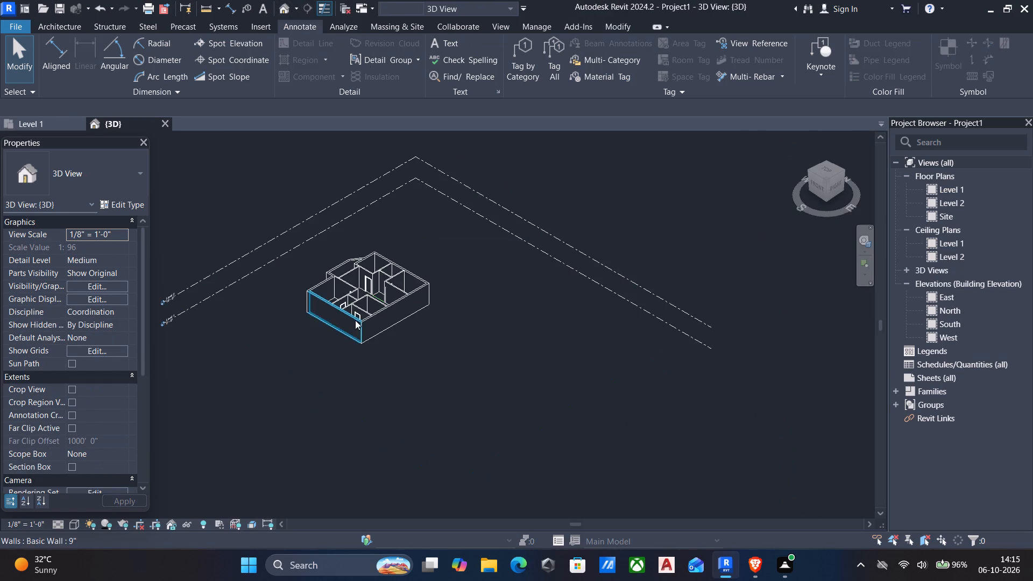
{"action": "scroll", "coordinate": [327, 335], "scroll_direction": "up", "scroll_amount": 5}
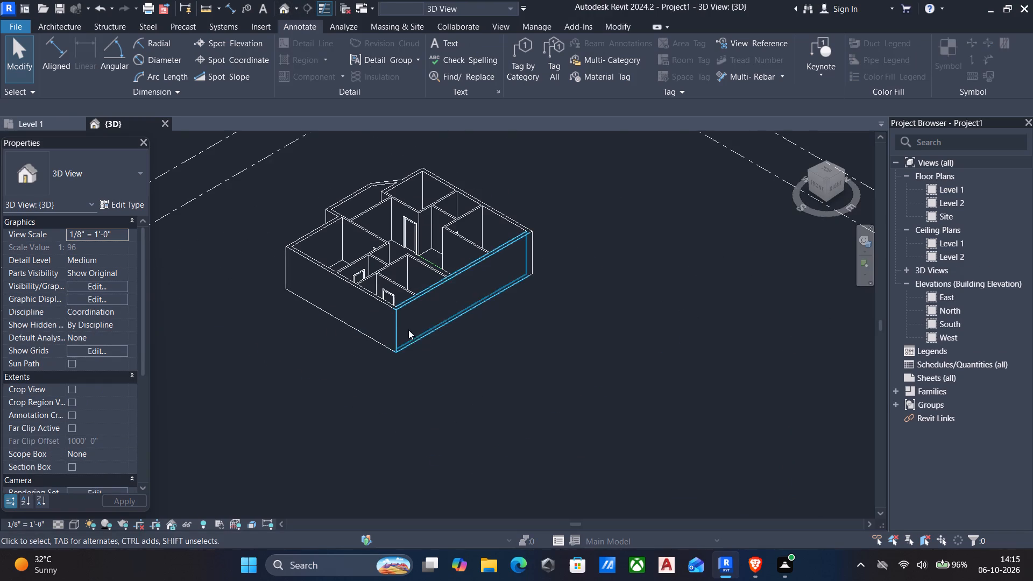
{"action": "left_click", "coordinate": [51, 526]}
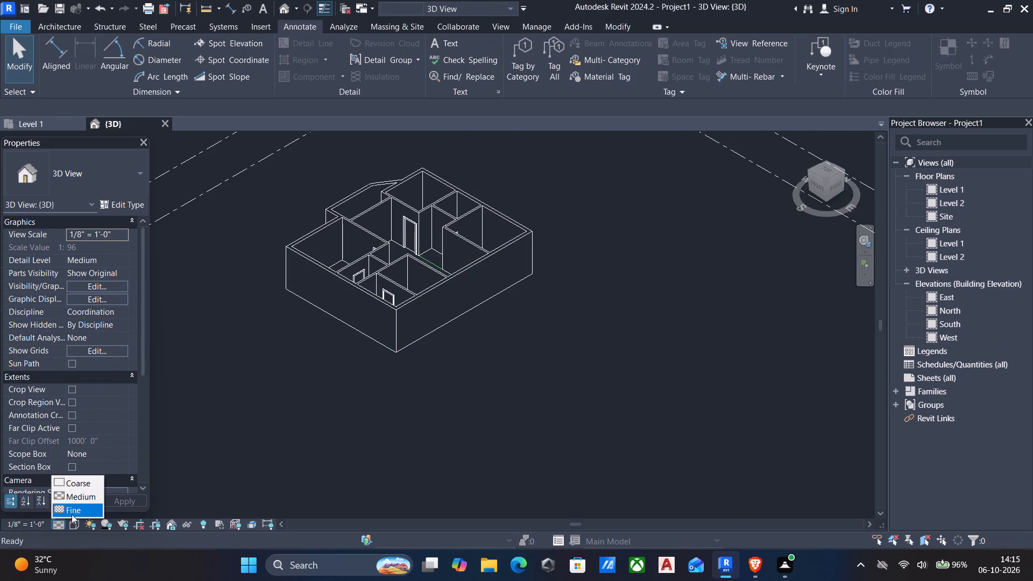
{"action": "left_click", "coordinate": [60, 485]}
{"action": "left_click", "coordinate": [70, 524]}
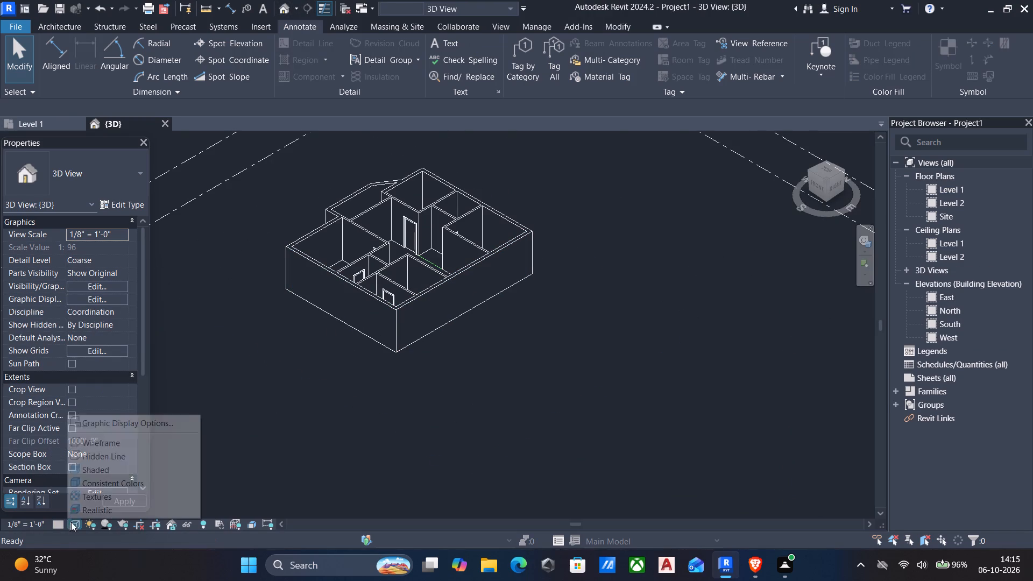
{"action": "left_click", "coordinate": [81, 470]}
Cut a wall opening about 2'-2" wide and 4' high in the 4.5" partition between the lower middle passage and lower-right room.
{"action": "scroll", "coordinate": [350, 395], "scroll_direction": "down", "scroll_amount": 2}
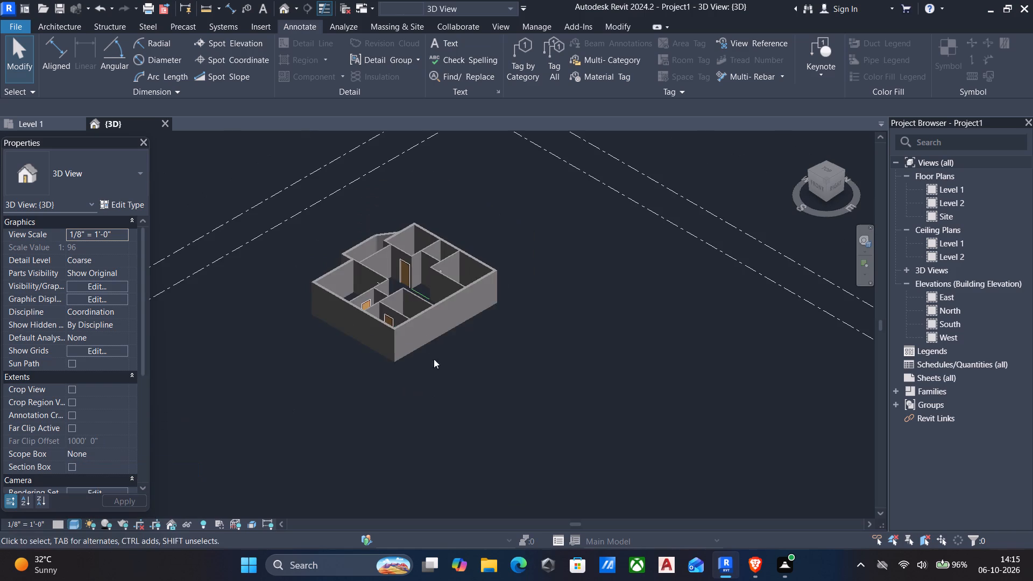
{"action": "middle_click_drag", "start_coordinate": [471, 341], "coordinate": [685, 296], "text": "shift"}
{"action": "scroll", "coordinate": [685, 296], "scroll_direction": "down", "scroll_amount": 1, "text": "shift"}
{"action": "scroll", "coordinate": [439, 357], "scroll_direction": "up", "scroll_amount": 4}
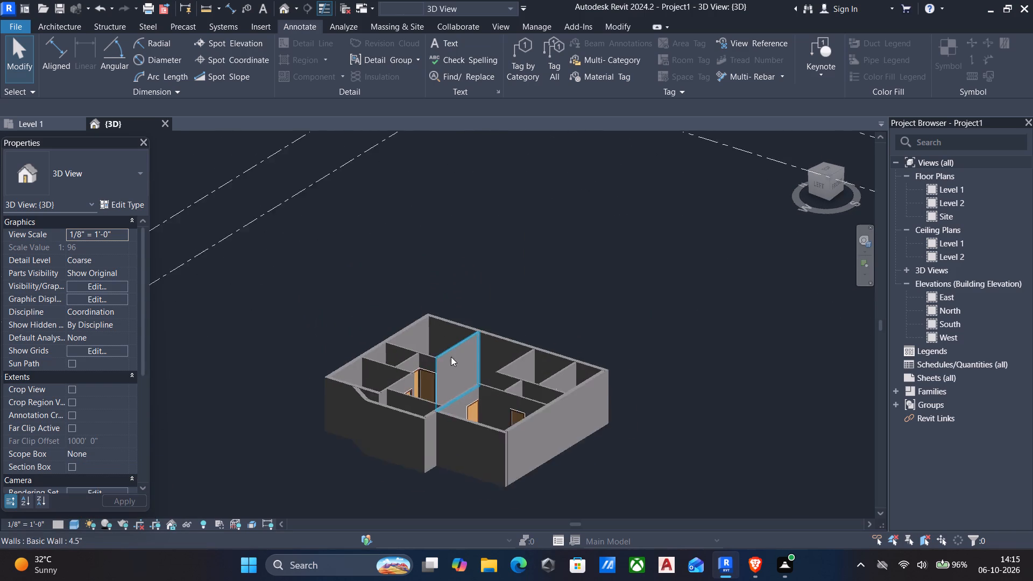
{"action": "middle_click_drag", "start_coordinate": [496, 364], "coordinate": [490, 441], "text": "shift"}
{"action": "scroll", "coordinate": [490, 441], "scroll_direction": "up", "scroll_amount": 1}
{"action": "middle_click_drag", "start_coordinate": [490, 441], "coordinate": [487, 435]}
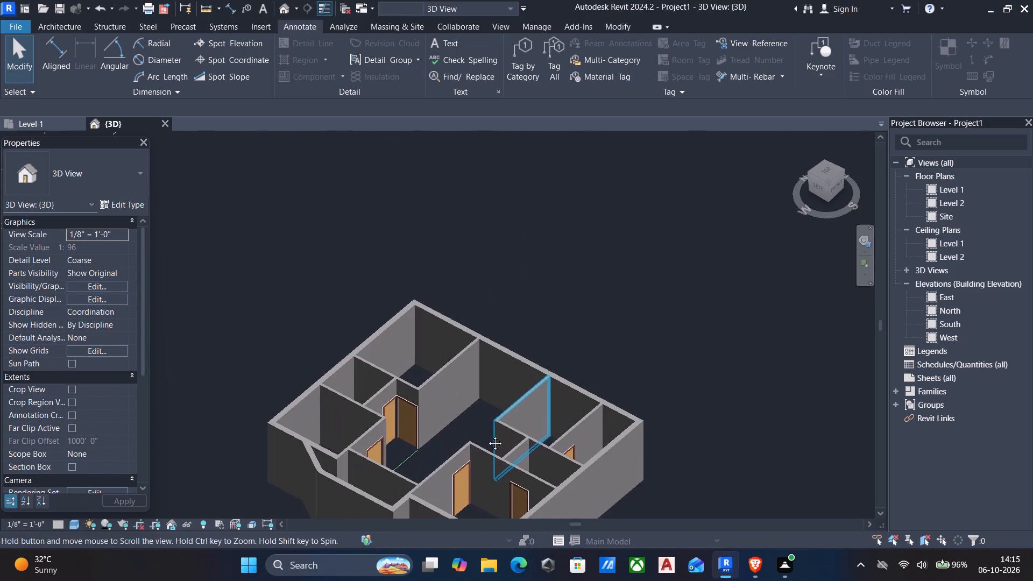
{"action": "middle_click_drag", "start_coordinate": [487, 435], "coordinate": [489, 404]}
{"action": "scroll", "coordinate": [491, 410], "scroll_direction": "up", "scroll_amount": 5}
{"action": "left_click", "coordinate": [521, 371]}
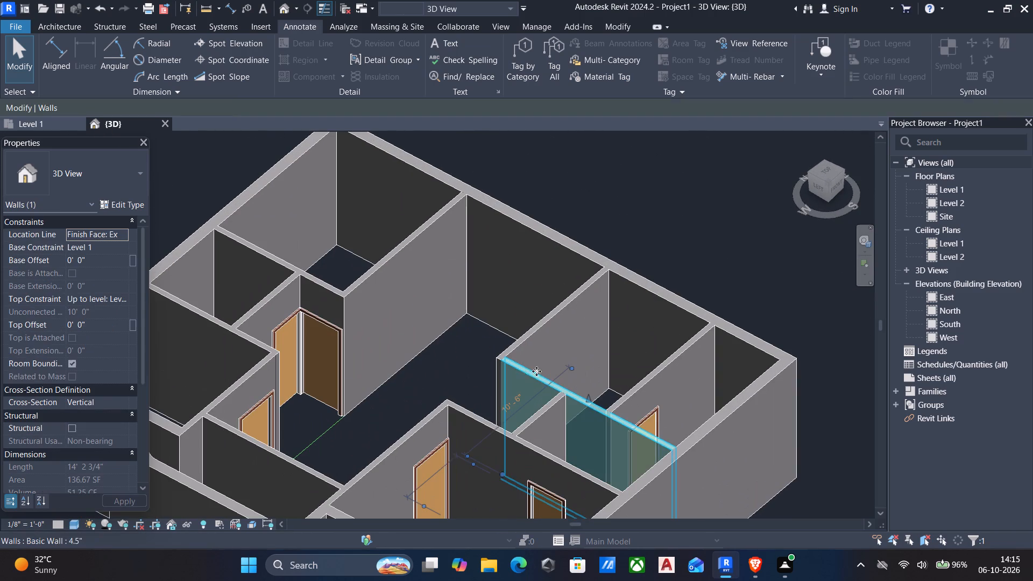
{"action": "left_click", "coordinate": [686, 56]}
{"action": "scroll", "coordinate": [503, 230], "scroll_direction": "down", "scroll_amount": 1}
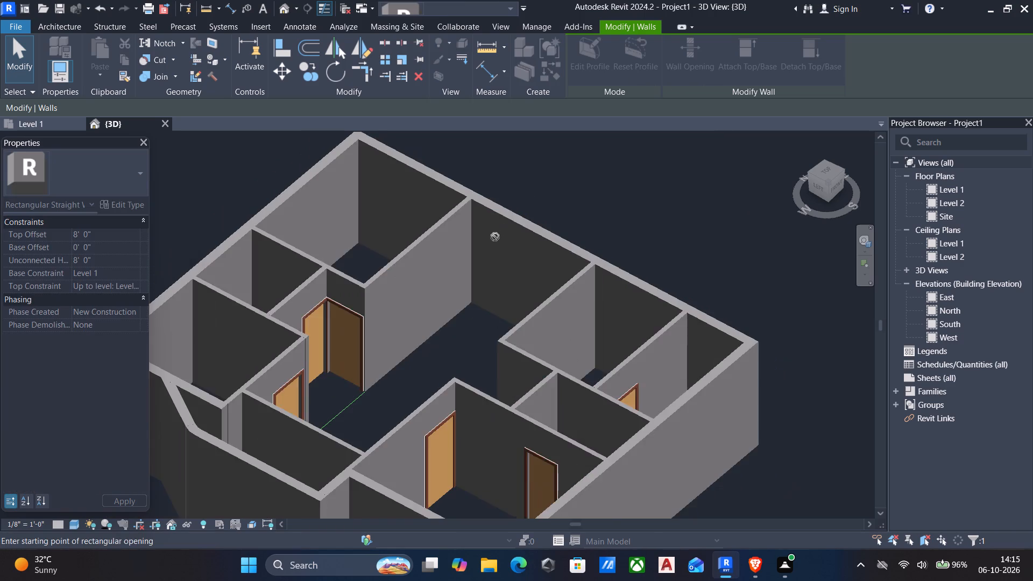
{"action": "middle_click_drag", "start_coordinate": [495, 238], "coordinate": [543, 288], "text": "shift"}
{"action": "middle_click_drag", "start_coordinate": [586, 324], "coordinate": [554, 230]}
{"action": "scroll", "coordinate": [615, 308], "scroll_direction": "up", "scroll_amount": 2}
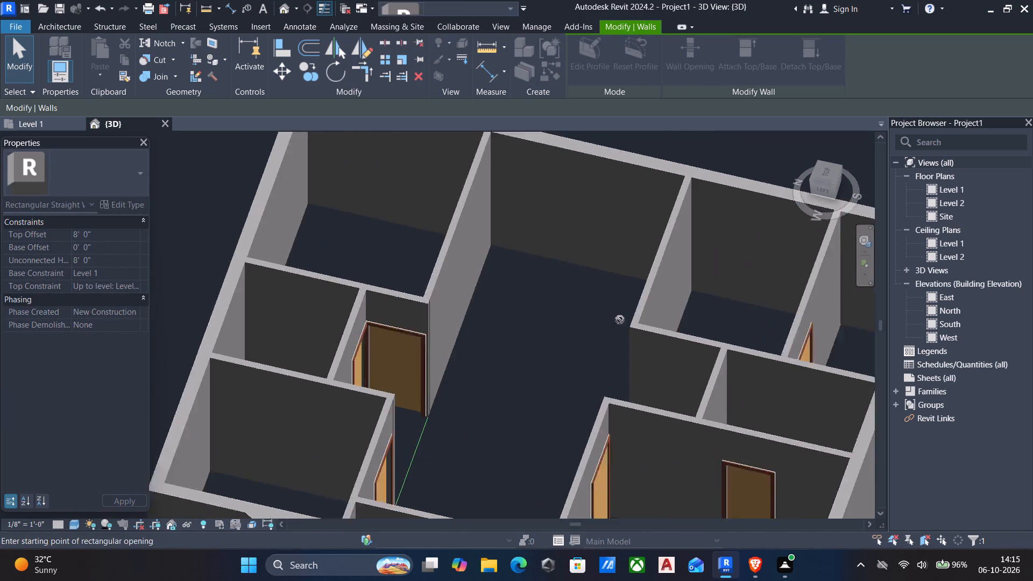
{"action": "scroll", "coordinate": [620, 320], "scroll_direction": "up", "scroll_amount": 1}
{"action": "middle_click_drag", "start_coordinate": [648, 334], "coordinate": [589, 268]}
{"action": "scroll", "coordinate": [585, 269], "scroll_direction": "up", "scroll_amount": 3}
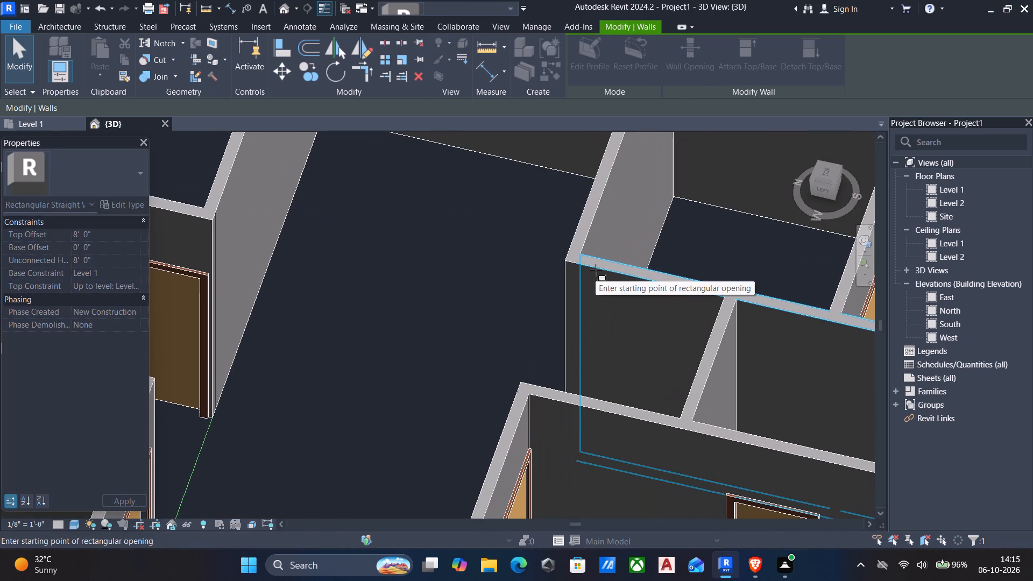
{"action": "left_click", "coordinate": [596, 270]}
{"action": "left_click", "coordinate": [663, 364]}
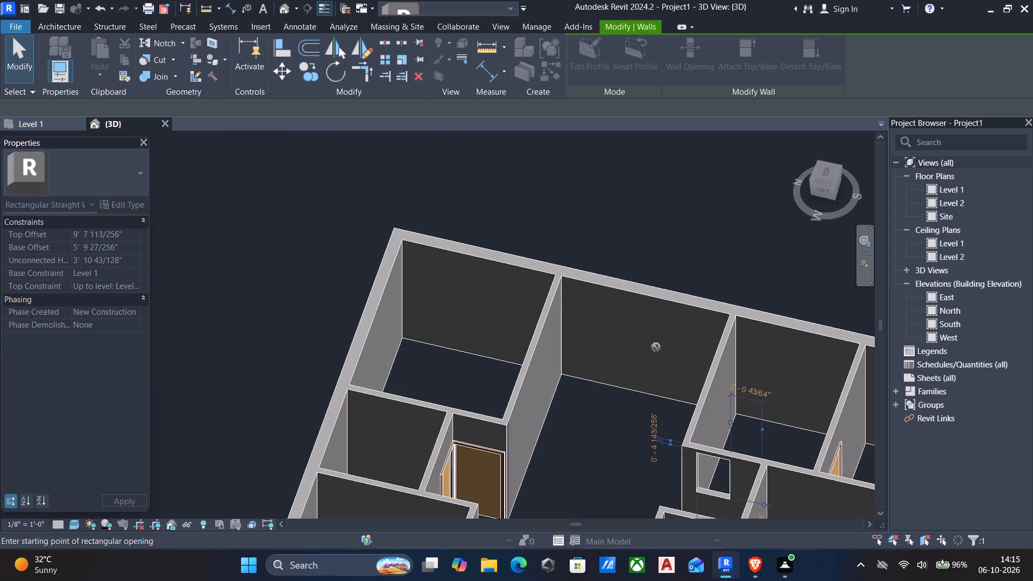
{"action": "key", "text": "Escape"}
{"action": "scroll", "coordinate": [649, 365], "scroll_direction": "down", "scroll_amount": 1}
{"action": "middle_click_drag", "start_coordinate": [648, 370], "coordinate": [608, 306]}
{"action": "scroll", "coordinate": [635, 322], "scroll_direction": "up", "scroll_amount": 1}
{"action": "middle_click_drag", "start_coordinate": [635, 322], "coordinate": [576, 234]}
{"action": "key", "text": "Escape"}
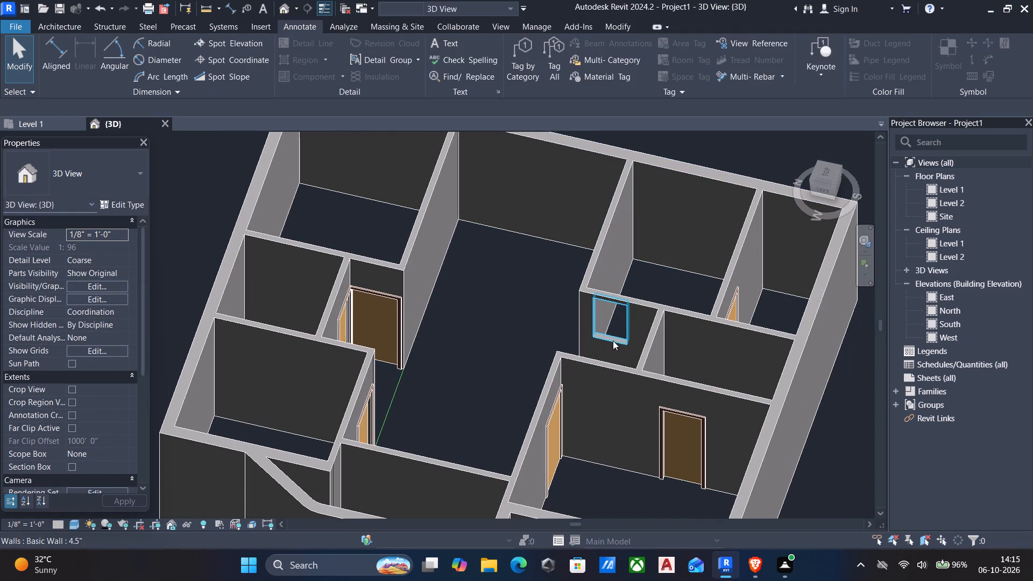
Extend the wall opening's bottom edge down to the floor, giving it a 0'-0" base offset.
{"action": "left_click", "coordinate": [613, 341]}
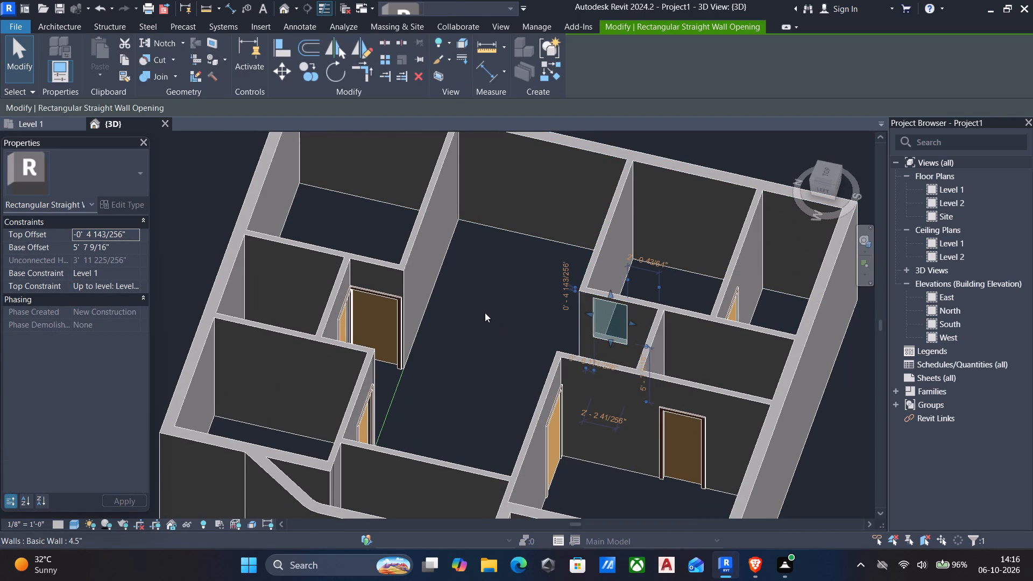
{"action": "middle_click_drag", "start_coordinate": [483, 311], "coordinate": [511, 380], "text": "shift"}
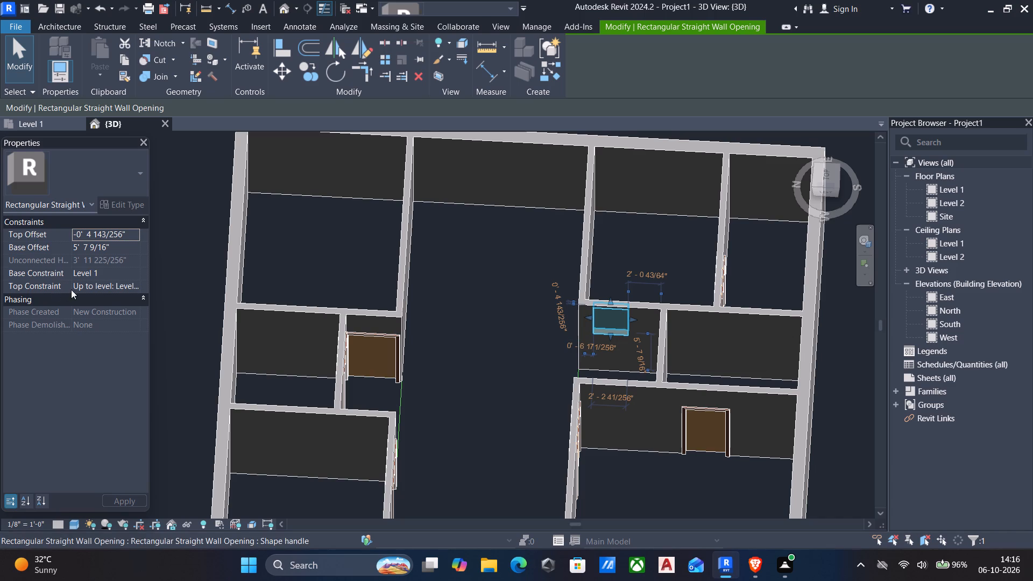
{"action": "left_click_drag", "start_coordinate": [609, 337], "coordinate": [612, 370]}
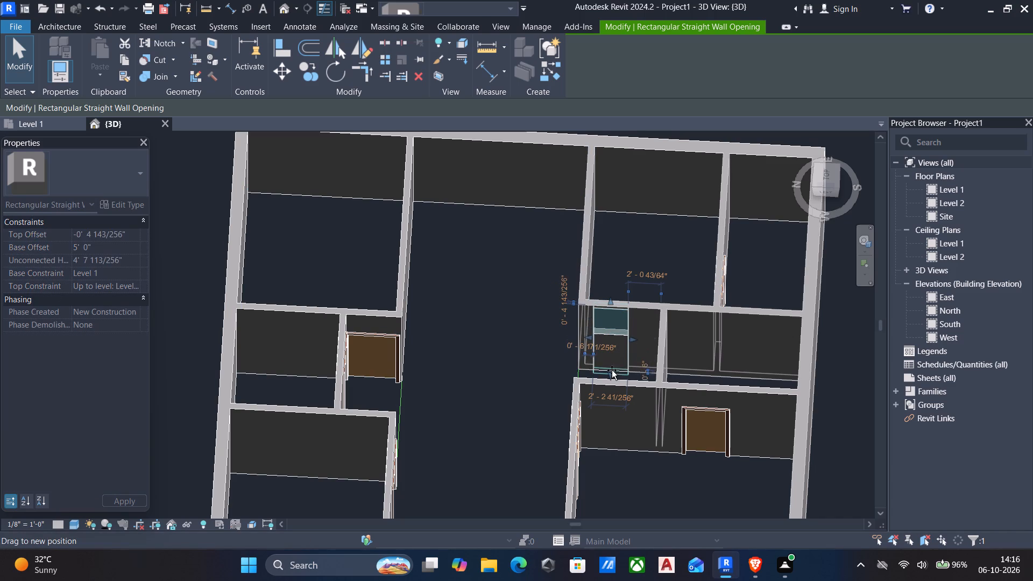
{"action": "left_click_drag", "start_coordinate": [612, 370], "coordinate": [610, 369]}
{"action": "key", "text": "Escape"}
Set the width of the passage wall opening to 4'.
{"action": "left_click", "coordinate": [598, 340]}
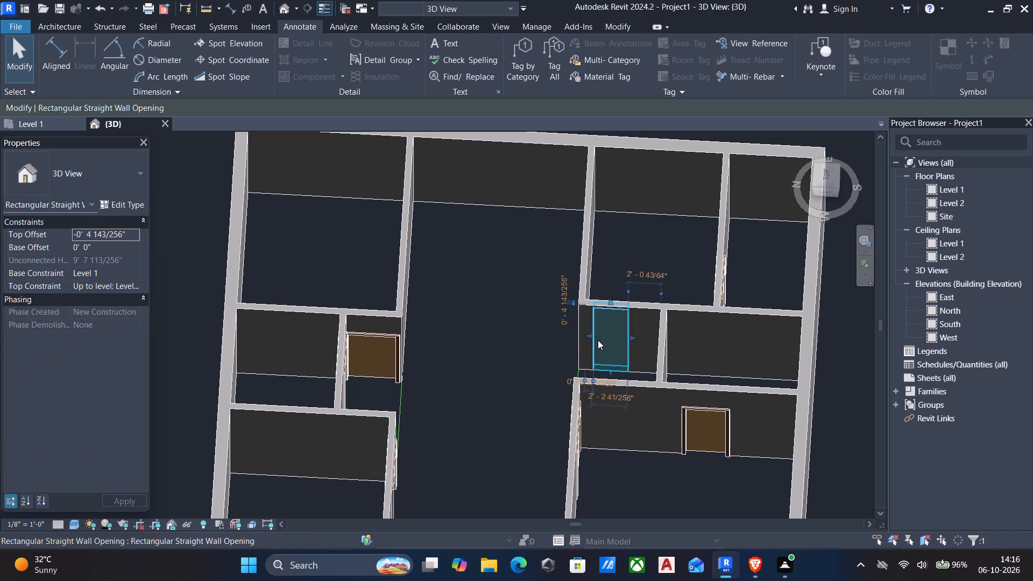
{"action": "scroll", "coordinate": [609, 373], "scroll_direction": "up", "scroll_amount": 10}
{"action": "scroll", "coordinate": [583, 365], "scroll_direction": "down", "scroll_amount": 3}
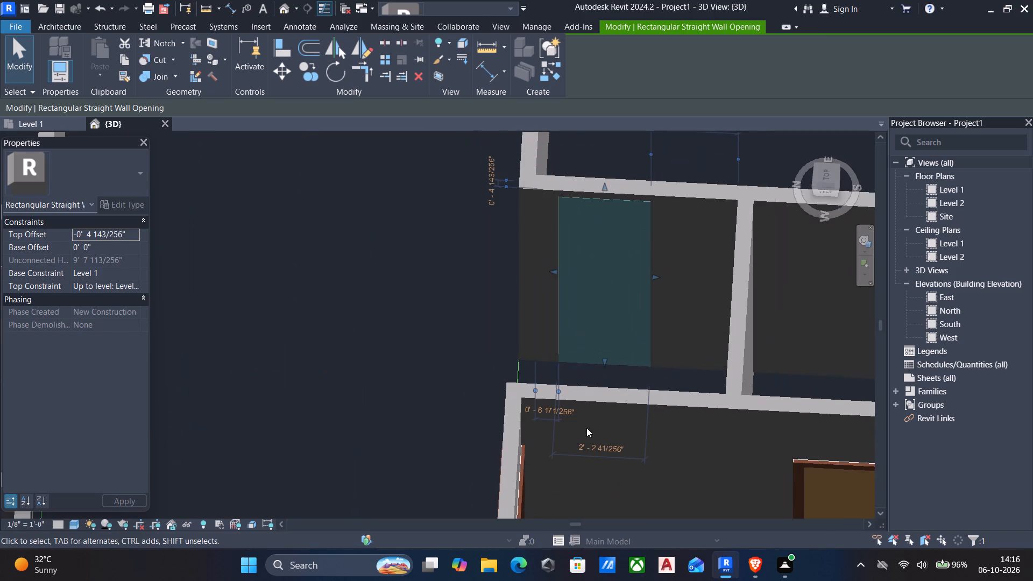
{"action": "left_click", "coordinate": [593, 449]}
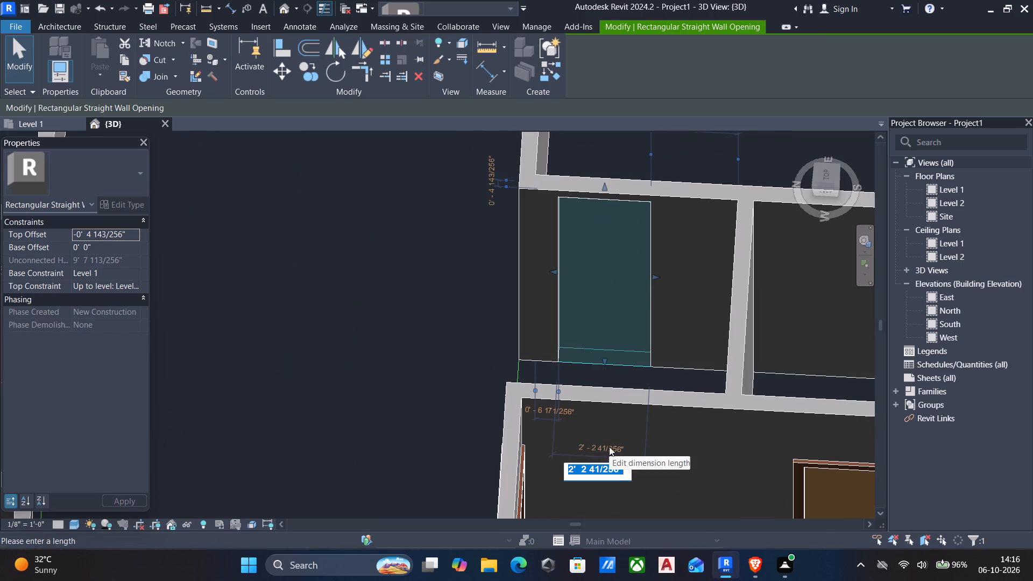
{"action": "key", "text": "4"}
{"action": "key", "text": "apostrophe"}
{"action": "key", "text": "Return"}
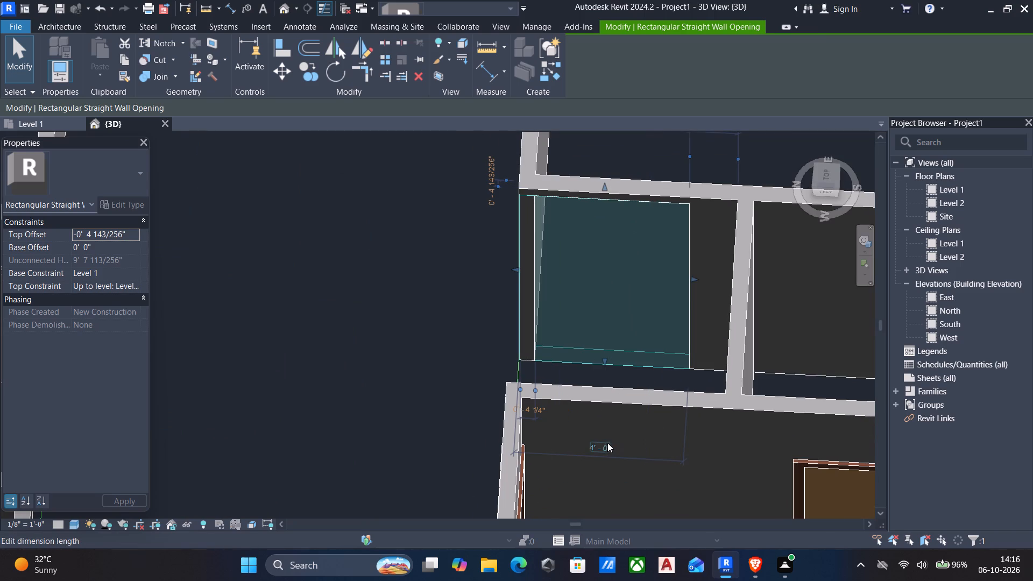
{"action": "key", "text": "Escape"}
Lower the top edge of the 4'-wide wall opening so wall remains above it like a door head.
{"action": "scroll", "coordinate": [641, 351], "scroll_direction": "down", "scroll_amount": 2}
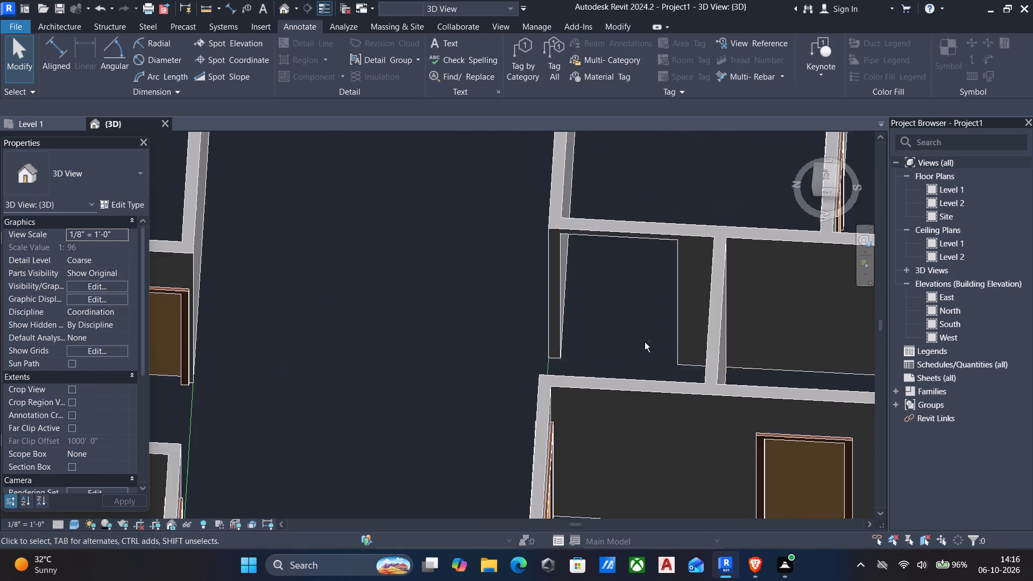
{"action": "middle_click_drag", "start_coordinate": [645, 342], "coordinate": [636, 285], "text": "shift"}
{"action": "left_click", "coordinate": [640, 229]}
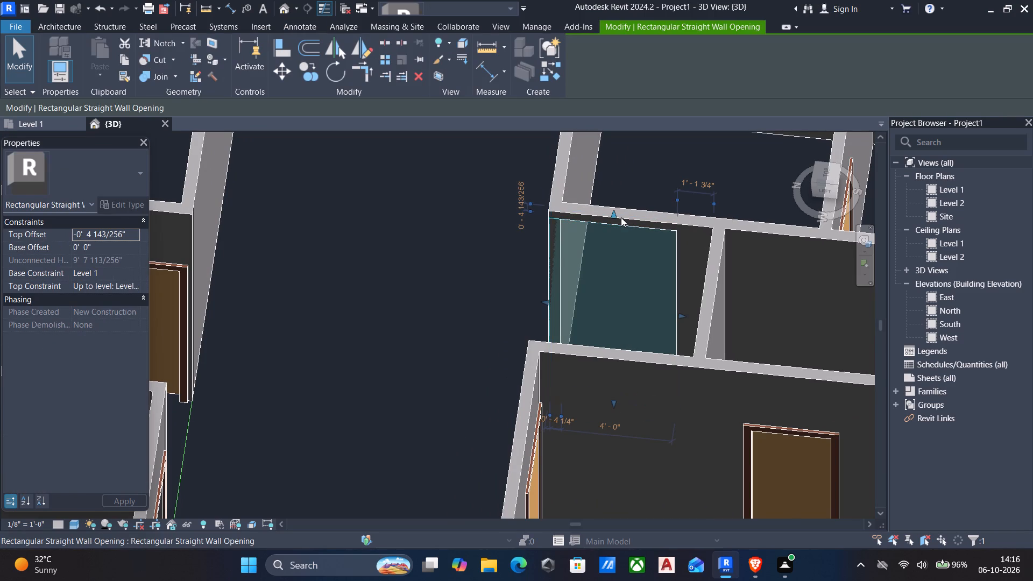
{"action": "left_click_drag", "start_coordinate": [615, 217], "coordinate": [632, 255]}
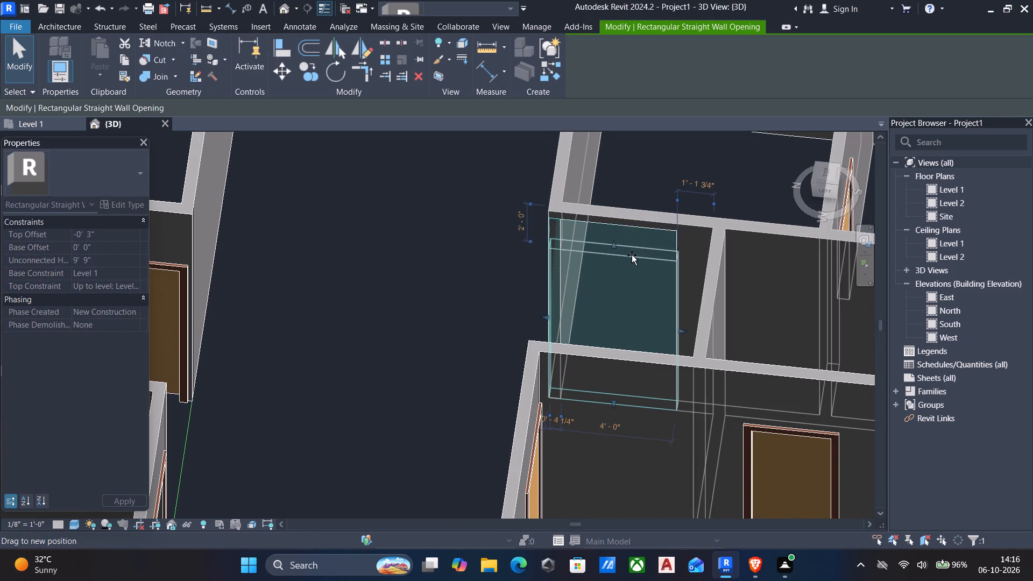
{"action": "left_click_drag", "start_coordinate": [632, 255], "coordinate": [632, 270]}
{"action": "key", "text": "Escape"}
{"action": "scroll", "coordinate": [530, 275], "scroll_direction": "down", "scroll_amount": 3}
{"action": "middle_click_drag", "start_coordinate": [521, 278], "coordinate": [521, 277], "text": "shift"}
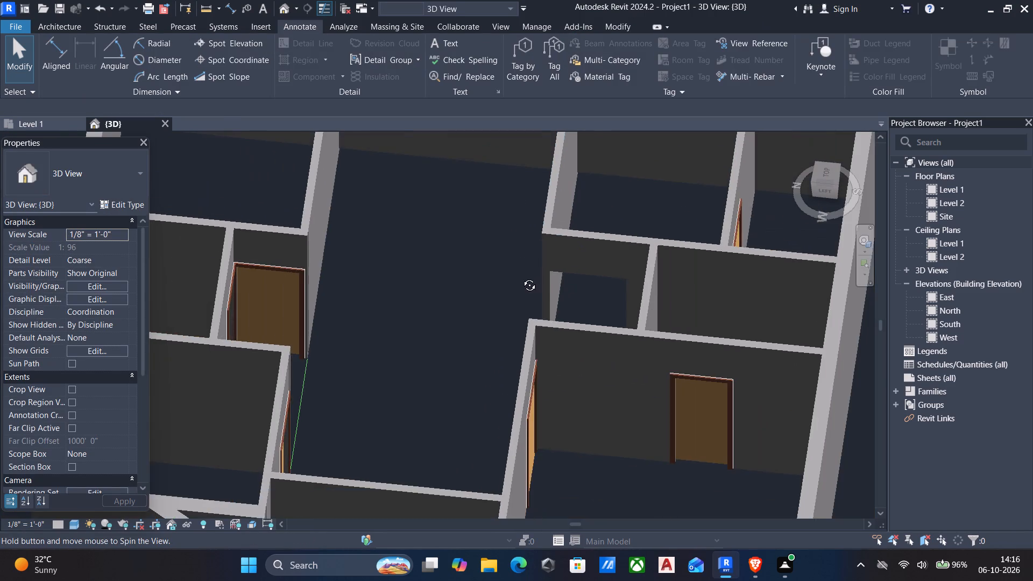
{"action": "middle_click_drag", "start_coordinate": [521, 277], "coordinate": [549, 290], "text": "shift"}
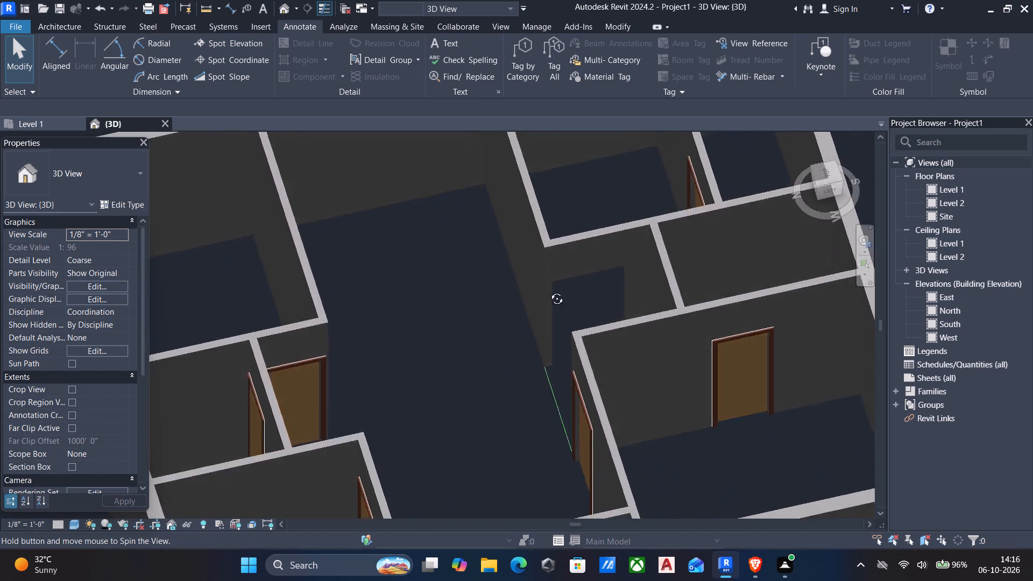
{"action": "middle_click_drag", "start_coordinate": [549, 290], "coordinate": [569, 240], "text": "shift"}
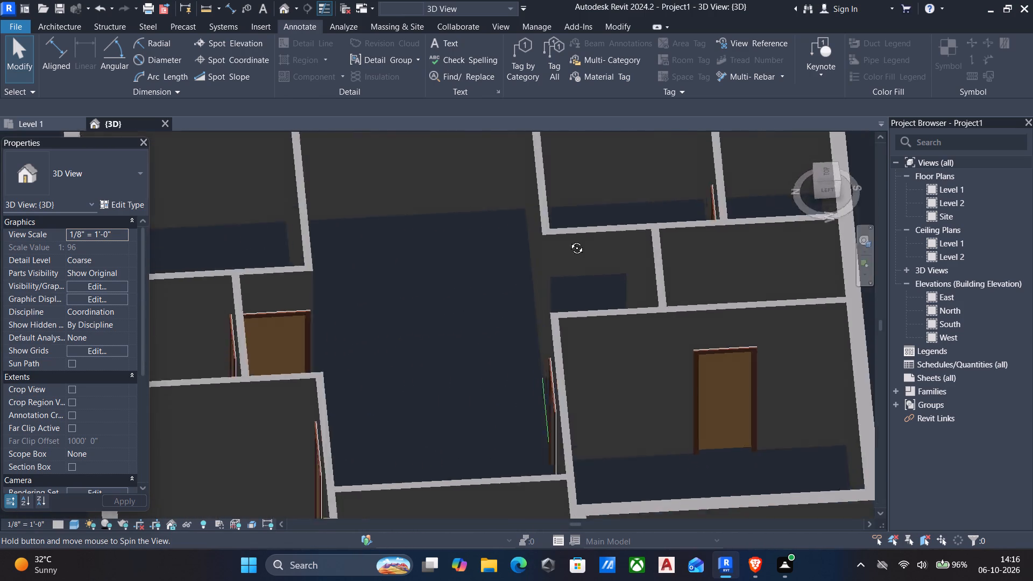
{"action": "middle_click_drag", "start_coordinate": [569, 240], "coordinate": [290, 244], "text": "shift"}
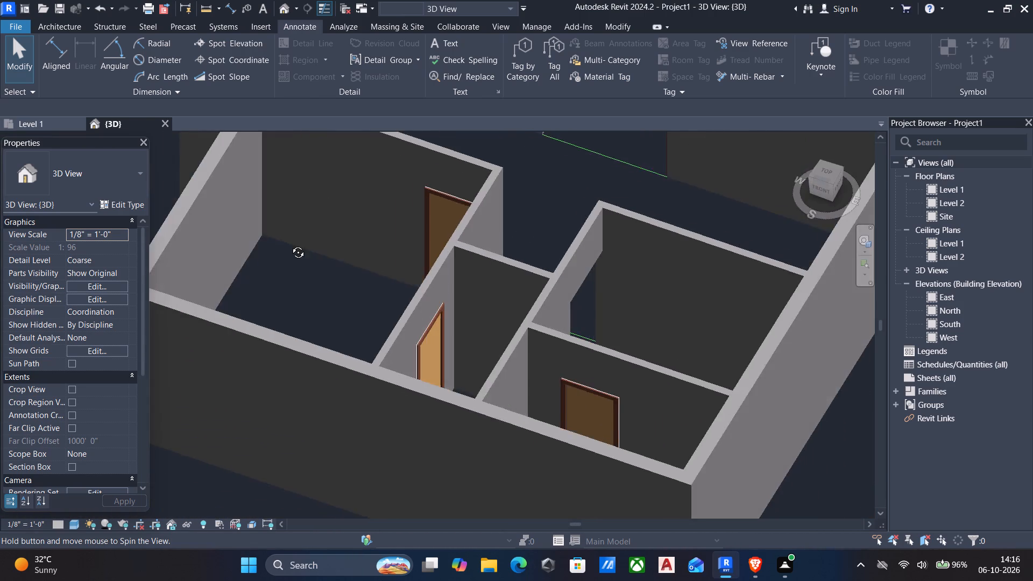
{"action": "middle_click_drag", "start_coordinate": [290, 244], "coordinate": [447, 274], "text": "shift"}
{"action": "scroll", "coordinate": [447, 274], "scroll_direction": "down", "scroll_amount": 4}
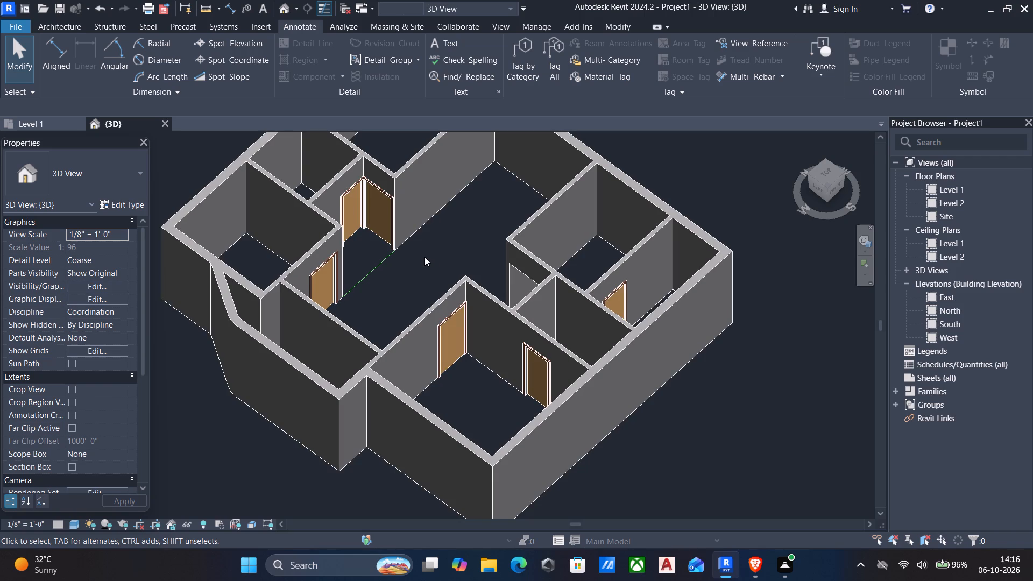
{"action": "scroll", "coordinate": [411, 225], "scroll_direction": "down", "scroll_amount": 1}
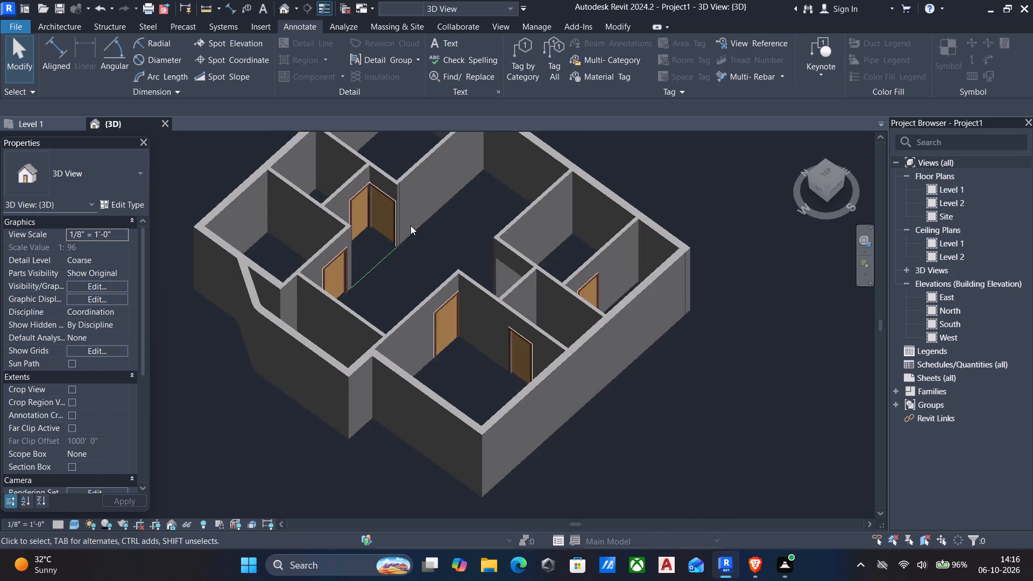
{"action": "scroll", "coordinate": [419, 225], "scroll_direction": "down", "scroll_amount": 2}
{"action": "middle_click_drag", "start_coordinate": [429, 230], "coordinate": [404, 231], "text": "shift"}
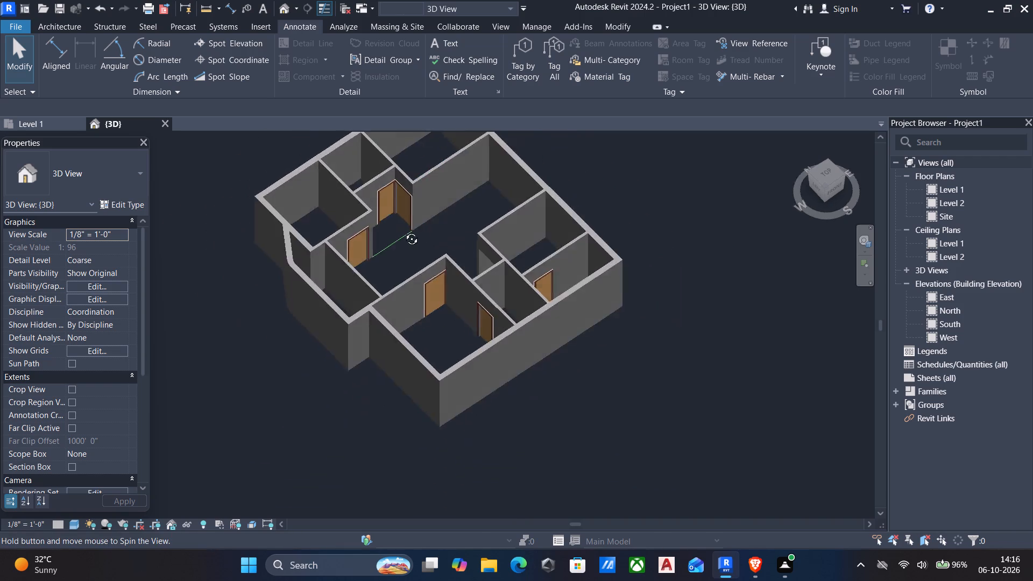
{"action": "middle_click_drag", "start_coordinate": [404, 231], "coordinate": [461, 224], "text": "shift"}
Start a floor boundary on Level 1 and duplicate the Generic - 12" floor type under the name 6".
{"action": "left_click", "coordinate": [58, 29]}
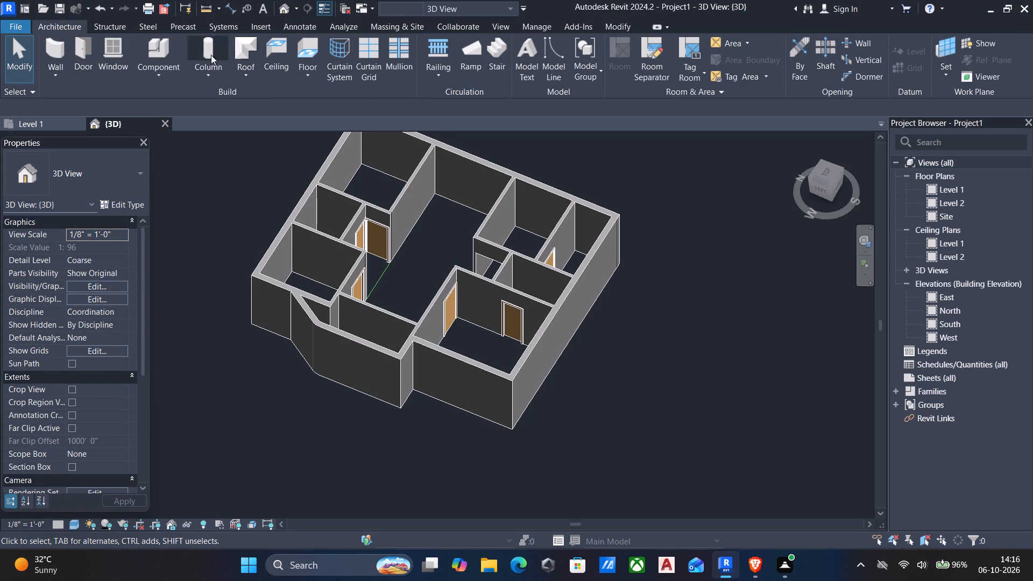
{"action": "left_click", "coordinate": [299, 49]}
{"action": "double_click", "coordinate": [954, 193]}
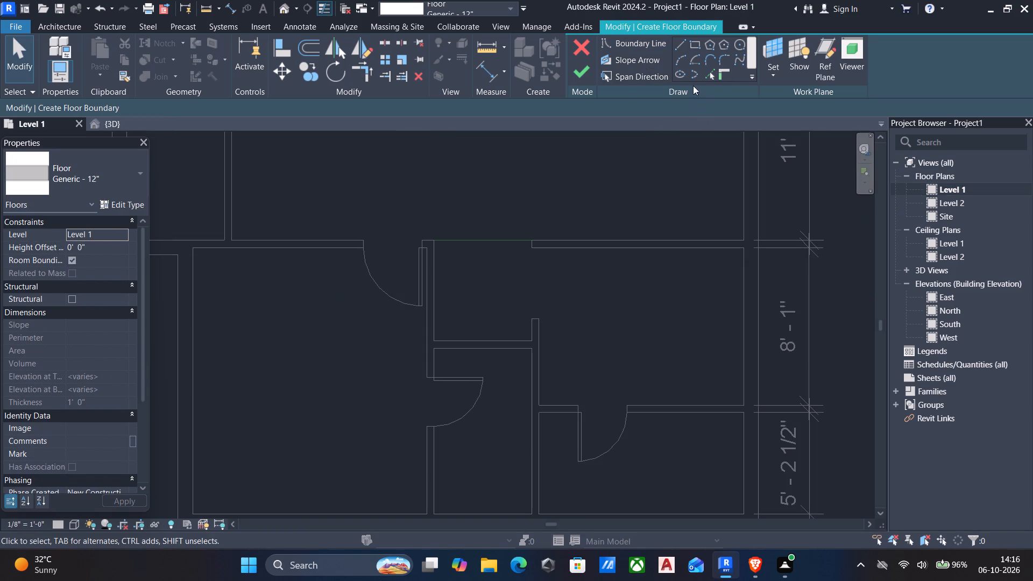
{"action": "left_click_drag", "start_coordinate": [750, 57], "coordinate": [750, 81]}
{"action": "left_click", "coordinate": [691, 48]}
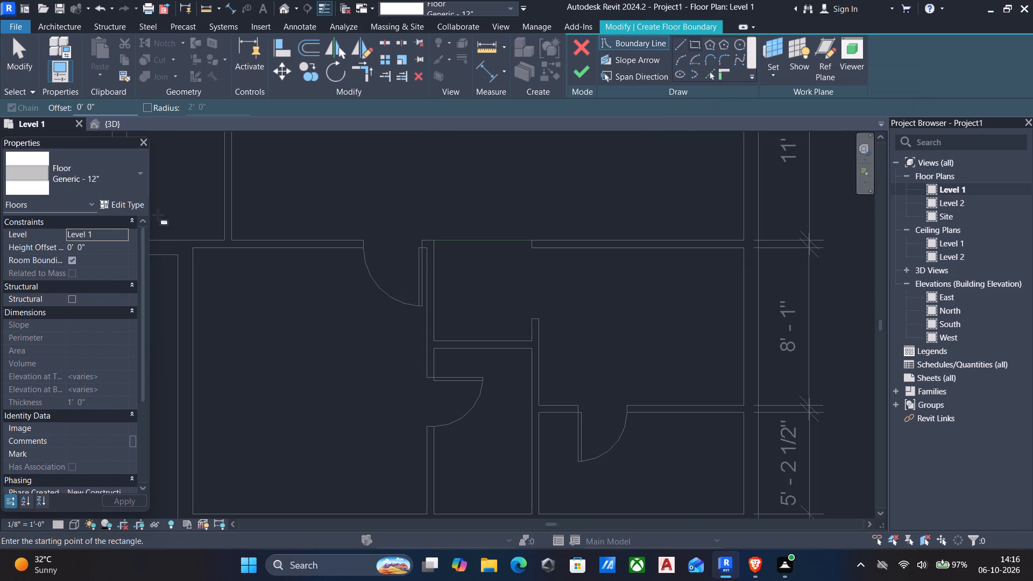
{"action": "left_click", "coordinate": [132, 206]}
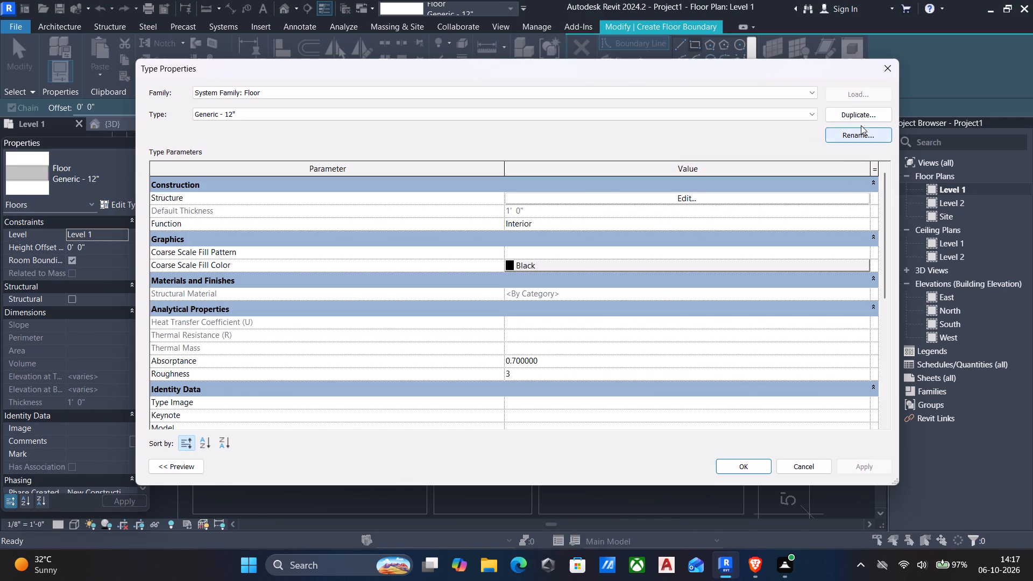
{"action": "left_click", "coordinate": [854, 118]}
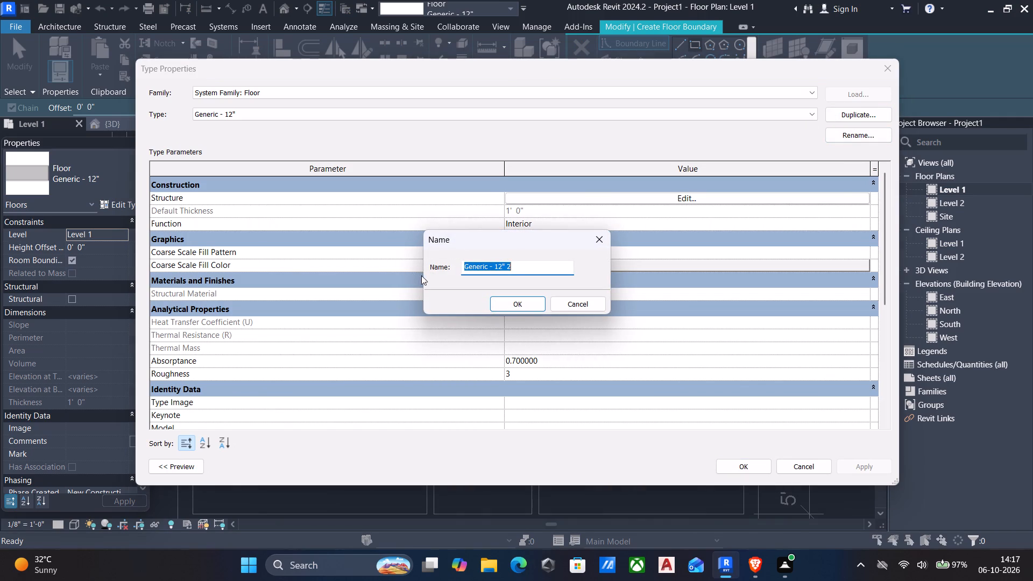
{"action": "key", "text": "BackSpace"}
{"action": "type", "text": "6\""}
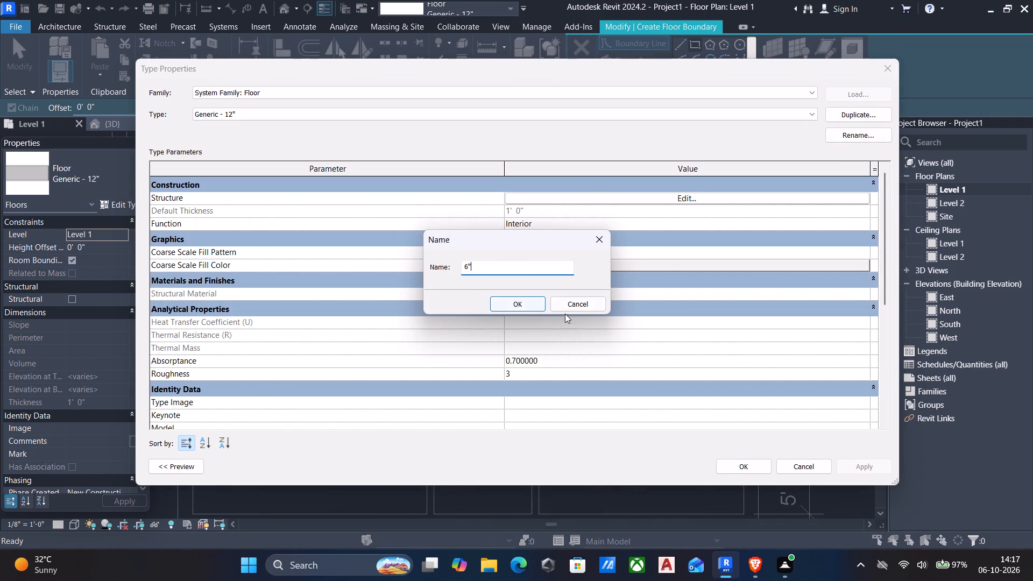
{"action": "left_click", "coordinate": [526, 303]}
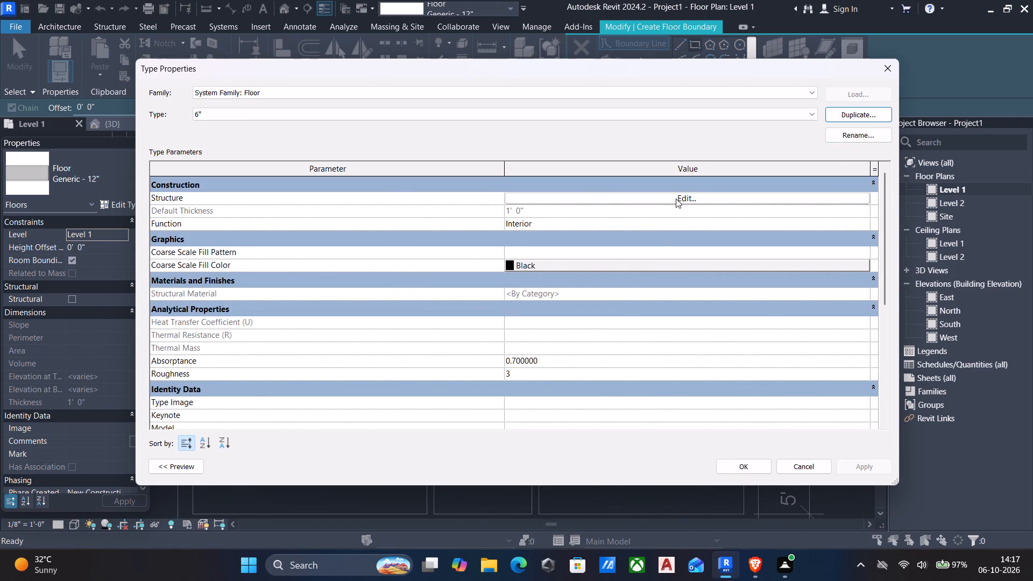
Set the Structure layer thickness of the new floor type to 6' 0" and apply the type changes.
{"action": "left_click", "coordinate": [676, 199]}
{"action": "left_click", "coordinate": [509, 192]}
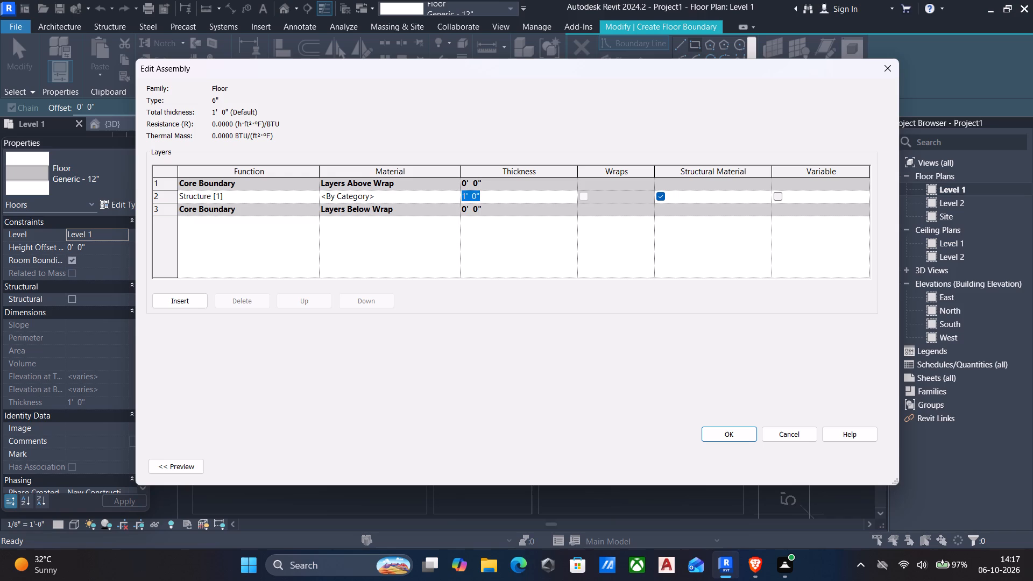
{"action": "key", "text": "6"}
{"action": "key", "text": "Return"}
{"action": "left_click", "coordinate": [740, 427]}
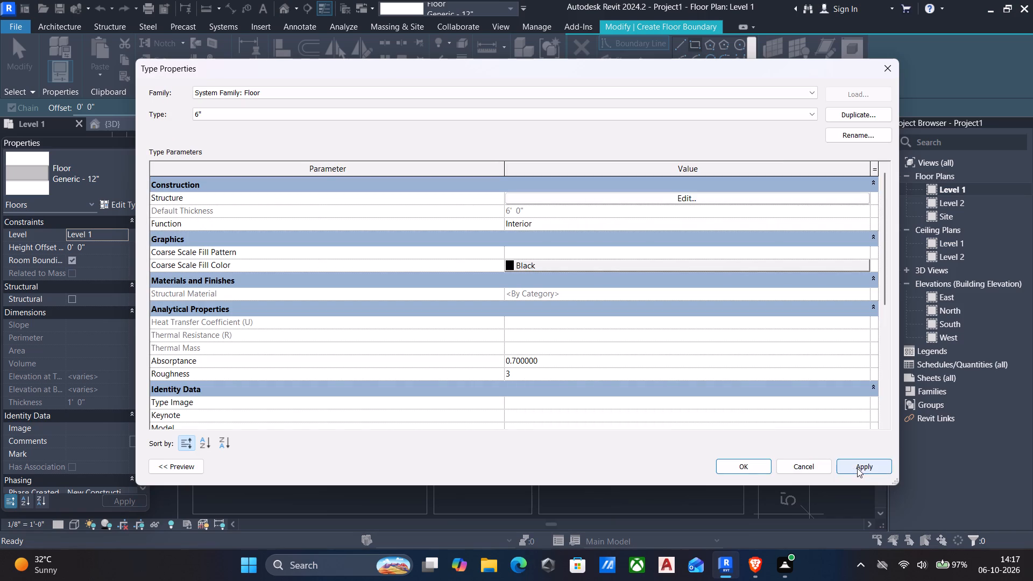
{"action": "left_click", "coordinate": [857, 468]}
{"action": "left_click", "coordinate": [744, 466]}
Draw a rectangular floor boundary from the building's upper-left outer wall corner to its lower-right outer wall corner.
{"action": "scroll", "coordinate": [678, 371], "scroll_direction": "down", "scroll_amount": 3}
{"action": "middle_click_drag", "start_coordinate": [667, 365], "coordinate": [666, 338]}
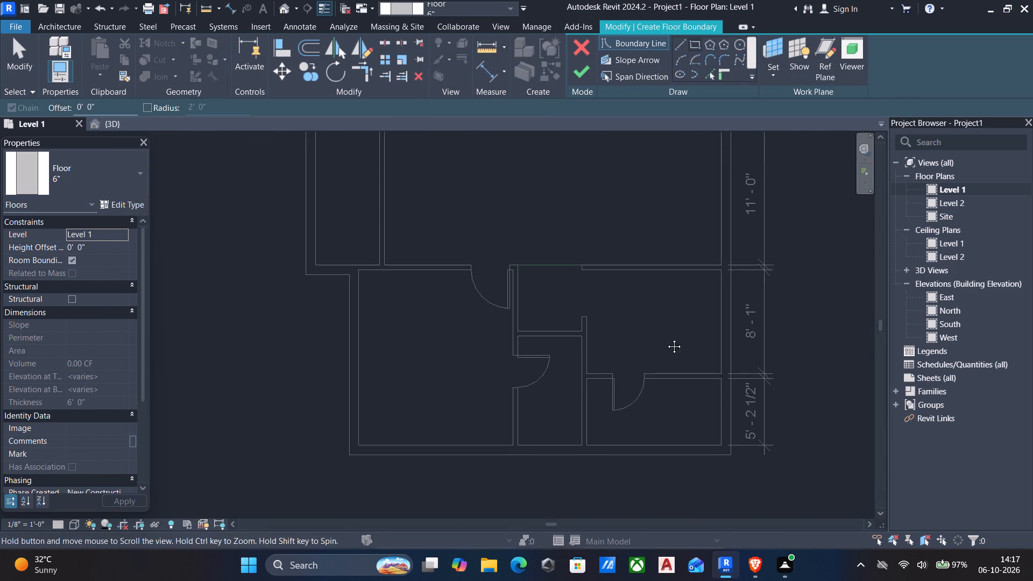
{"action": "middle_click_drag", "start_coordinate": [666, 338], "coordinate": [665, 335]}
{"action": "middle_click_drag", "start_coordinate": [665, 335], "coordinate": [657, 373]}
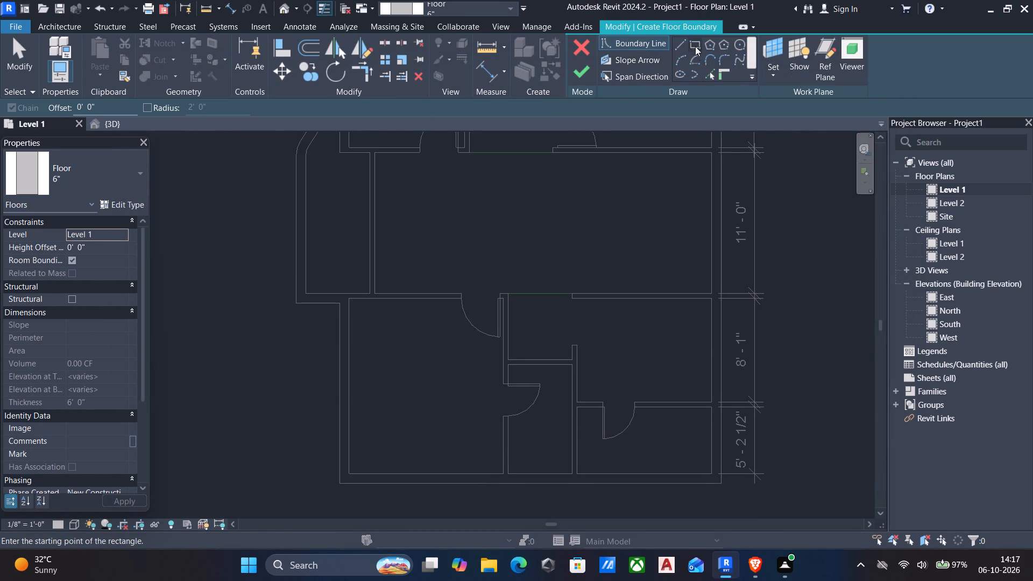
{"action": "left_click", "coordinate": [696, 42]}
{"action": "middle_click_drag", "start_coordinate": [596, 221], "coordinate": [665, 314]}
{"action": "middle_click_drag", "start_coordinate": [482, 263], "coordinate": [525, 333]}
{"action": "middle_click_drag", "start_coordinate": [497, 276], "coordinate": [511, 342]}
{"action": "scroll", "coordinate": [511, 342], "scroll_direction": "up", "scroll_amount": 1}
{"action": "scroll", "coordinate": [447, 243], "scroll_direction": "up", "scroll_amount": 4}
{"action": "left_click", "coordinate": [467, 204]}
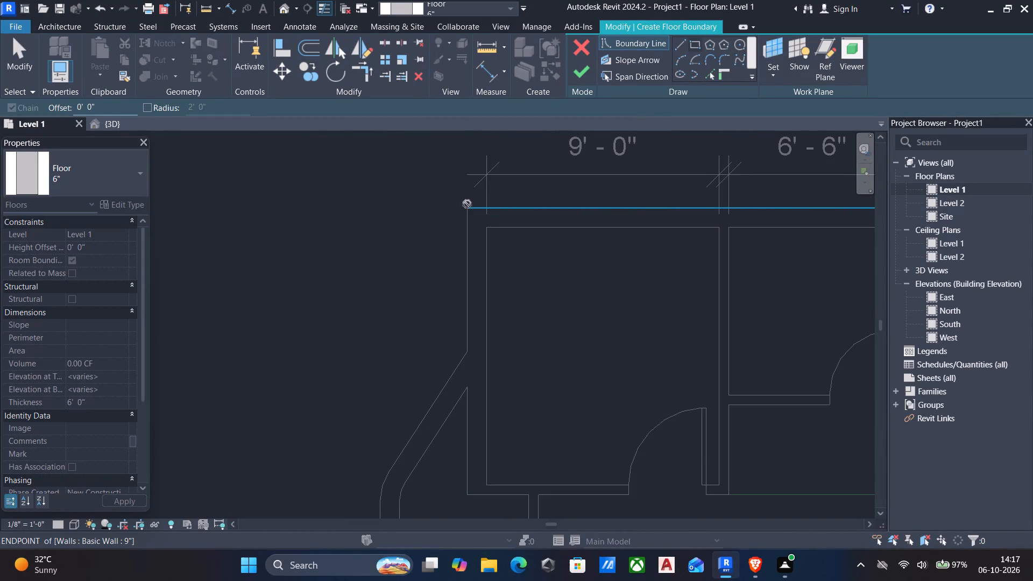
{"action": "middle_click_drag", "start_coordinate": [591, 391], "coordinate": [456, 343]}
{"action": "scroll", "coordinate": [456, 343], "scroll_direction": "down", "scroll_amount": 7}
{"action": "middle_click_drag", "start_coordinate": [526, 416], "coordinate": [505, 377]}
{"action": "middle_click_drag", "start_coordinate": [547, 429], "coordinate": [512, 346]}
{"action": "middle_click_drag", "start_coordinate": [589, 441], "coordinate": [564, 358]}
{"action": "scroll", "coordinate": [612, 420], "scroll_direction": "up", "scroll_amount": 3}
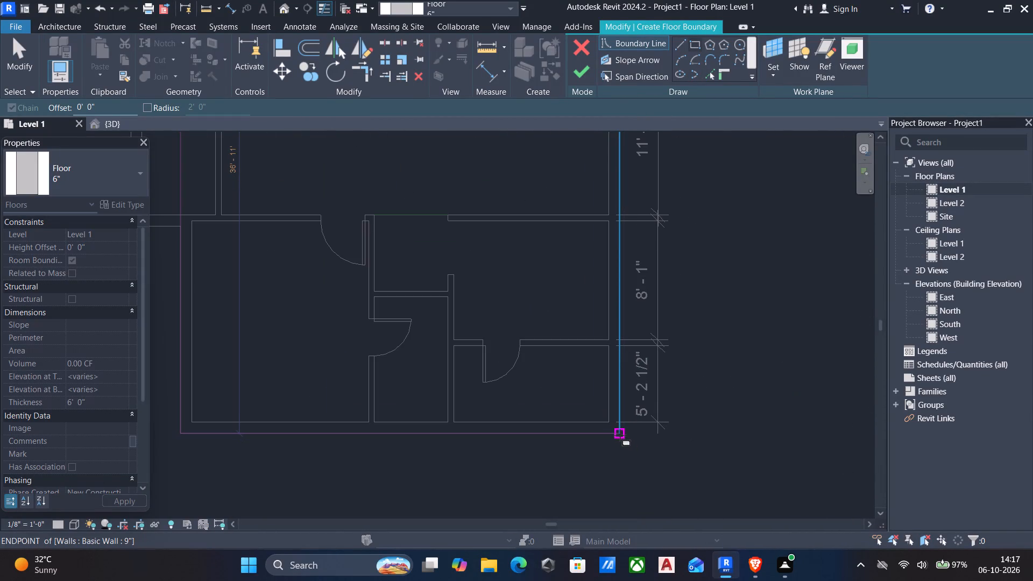
{"action": "left_click", "coordinate": [620, 435]}
Add floor boundary lines along the outer faces of the projecting bay's 9" walls: angled, bottom, vertical and curved corner segments.
{"action": "middle_click_drag", "start_coordinate": [562, 394], "coordinate": [705, 469]}
{"action": "scroll", "coordinate": [641, 431], "scroll_direction": "down", "scroll_amount": 3}
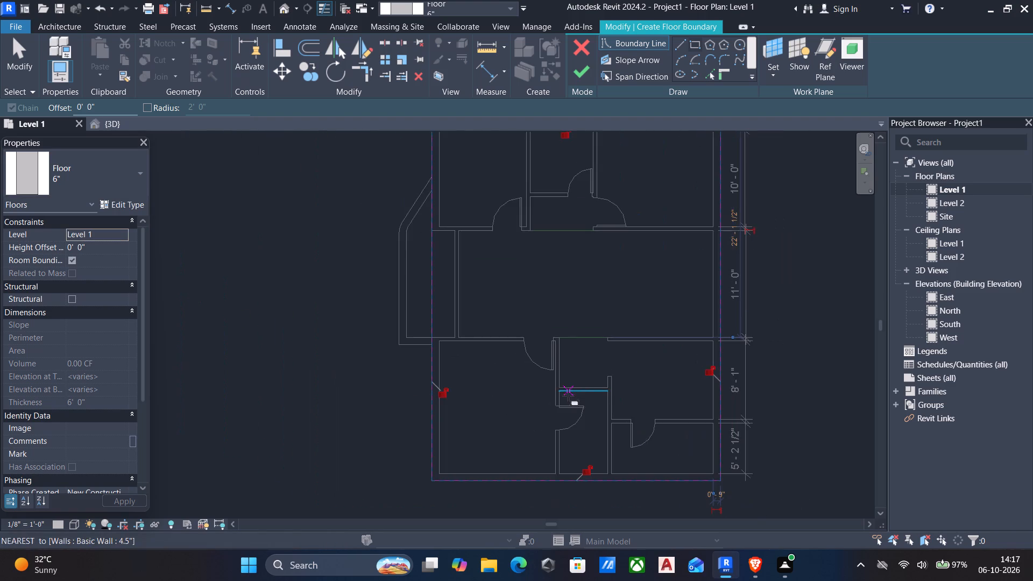
{"action": "middle_click_drag", "start_coordinate": [568, 395], "coordinate": [652, 439]}
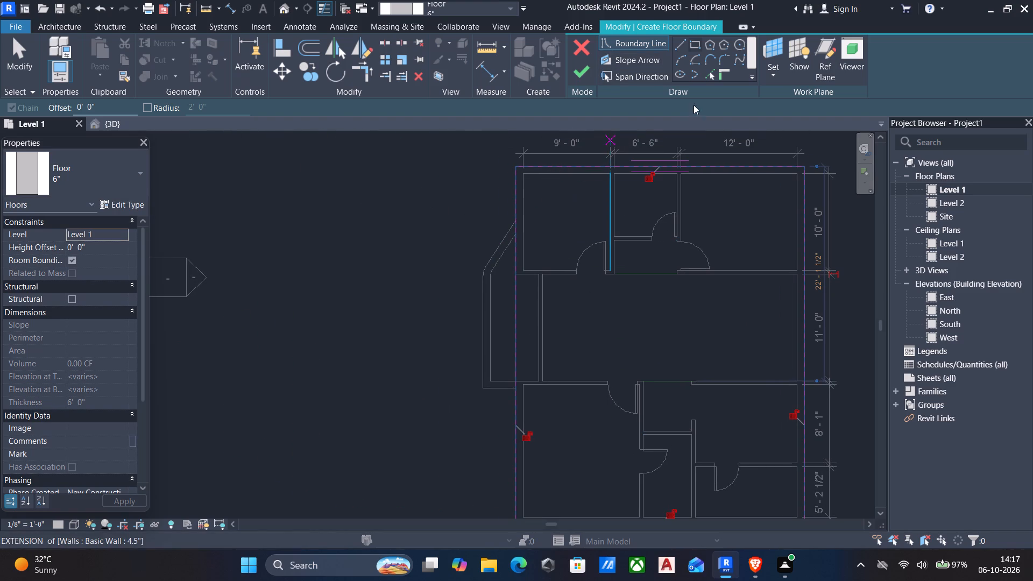
{"action": "left_click", "coordinate": [711, 74]}
{"action": "scroll", "coordinate": [536, 189], "scroll_direction": "up", "scroll_amount": 5}
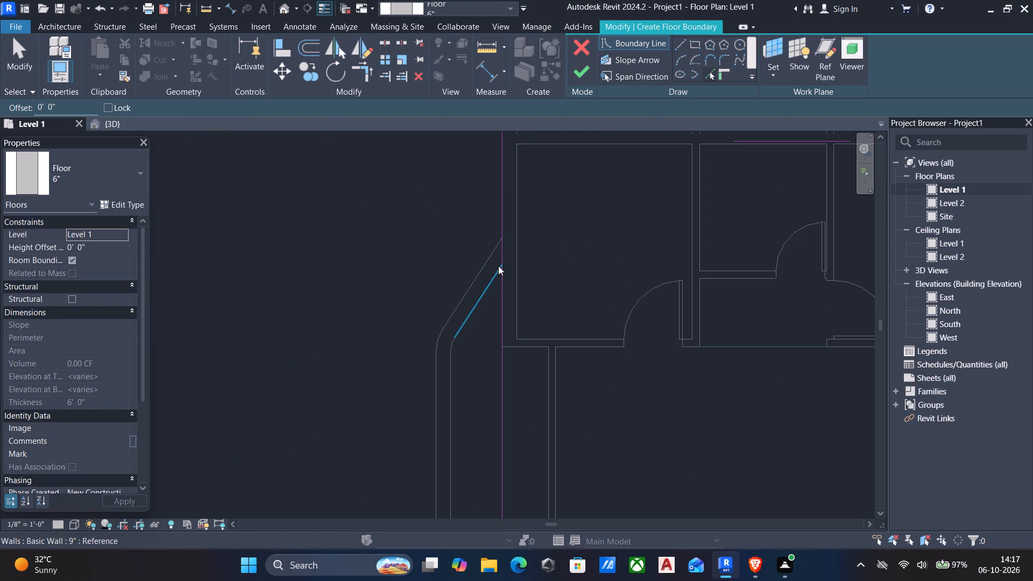
{"action": "left_click", "coordinate": [475, 276]}
{"action": "scroll", "coordinate": [489, 280], "scroll_direction": "down", "scroll_amount": 3}
{"action": "middle_click_drag", "start_coordinate": [490, 280], "coordinate": [569, 186]}
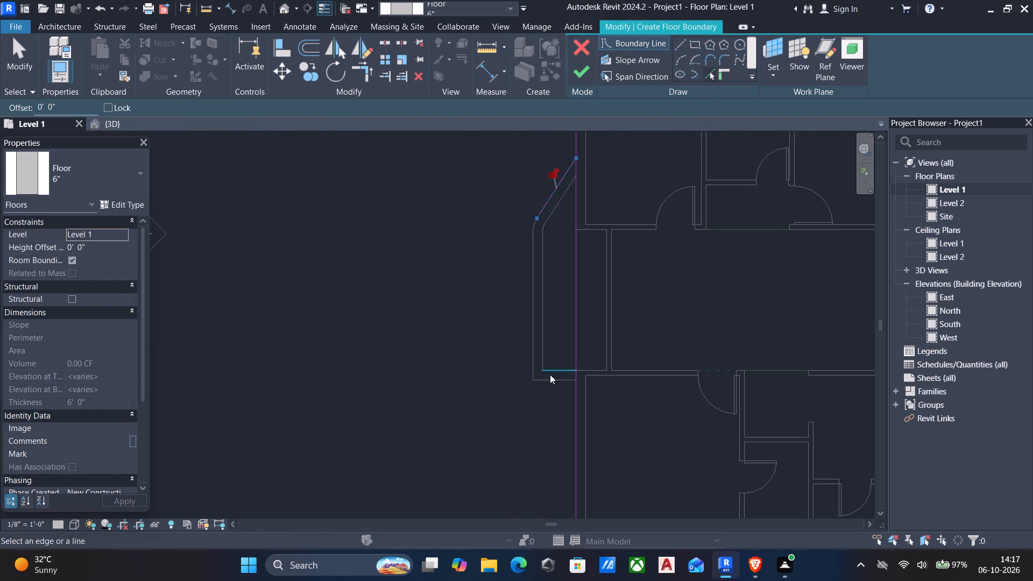
{"action": "scroll", "coordinate": [554, 395], "scroll_direction": "up", "scroll_amount": 2}
{"action": "left_click", "coordinate": [557, 381]}
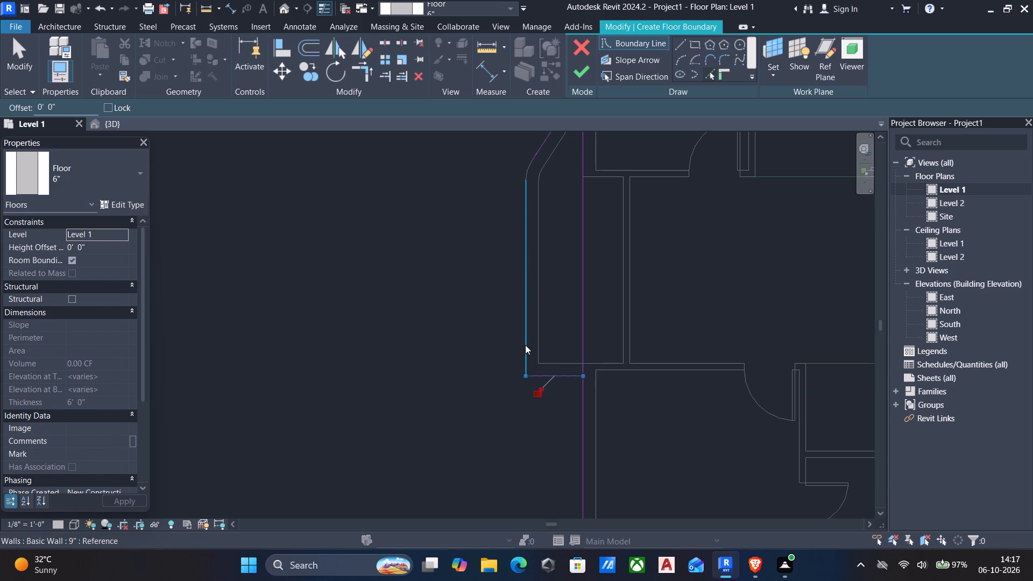
{"action": "left_click", "coordinate": [525, 345]}
{"action": "middle_click_drag", "start_coordinate": [484, 326], "coordinate": [495, 379]}
{"action": "scroll", "coordinate": [523, 208], "scroll_direction": "up", "scroll_amount": 2}
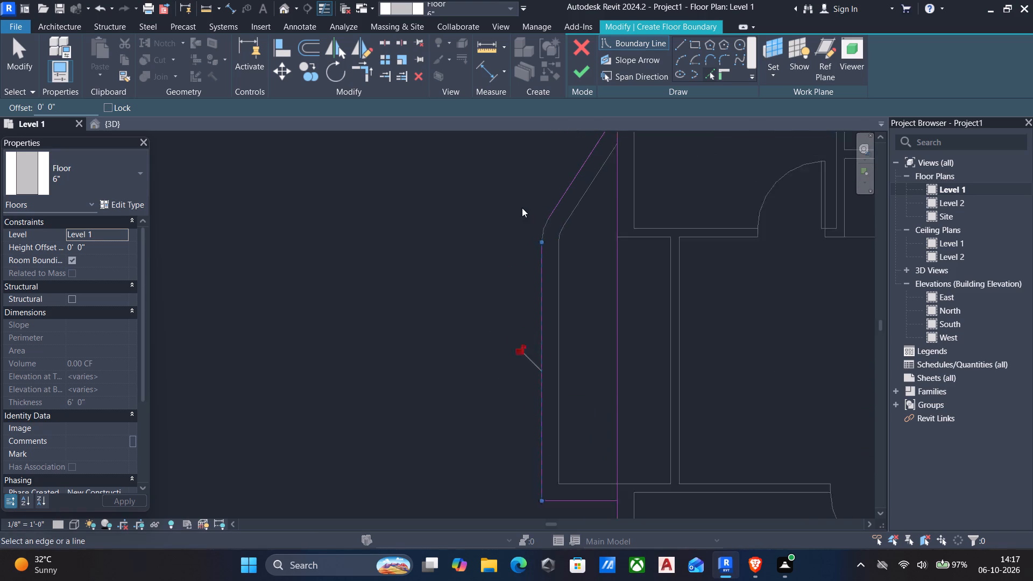
{"action": "scroll", "coordinate": [522, 208], "scroll_direction": "up", "scroll_amount": 1}
{"action": "left_click", "coordinate": [548, 235]}
{"action": "scroll", "coordinate": [537, 235], "scroll_direction": "down", "scroll_amount": 6}
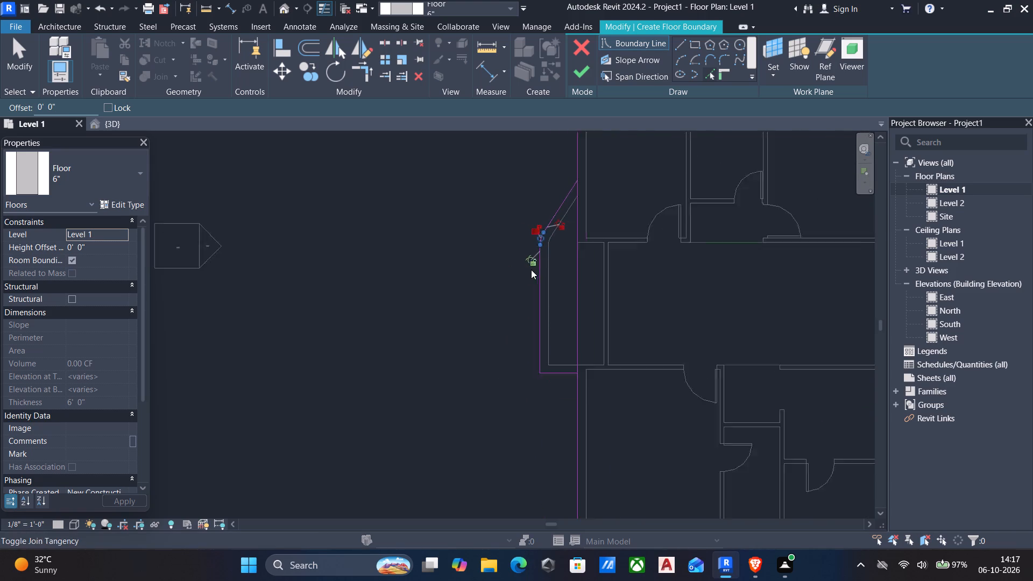
{"action": "scroll", "coordinate": [531, 270], "scroll_direction": "down", "scroll_amount": 2}
{"action": "middle_click_drag", "start_coordinate": [531, 270], "coordinate": [380, 240]}
{"action": "key", "text": "Escape"}
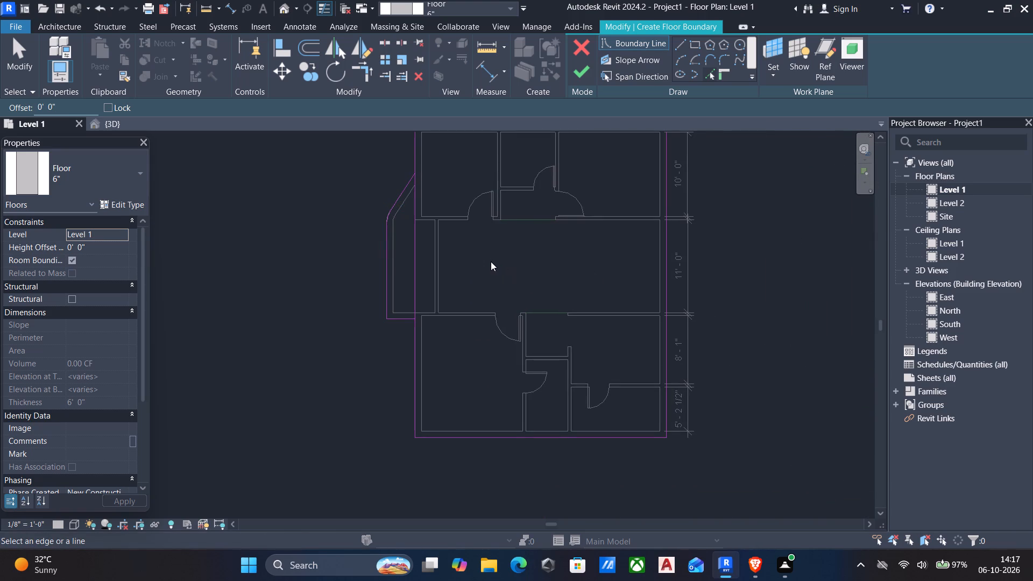
Split the rectangle's left boundary line at a point within the projecting bay.
{"action": "type", "text": "SL"}
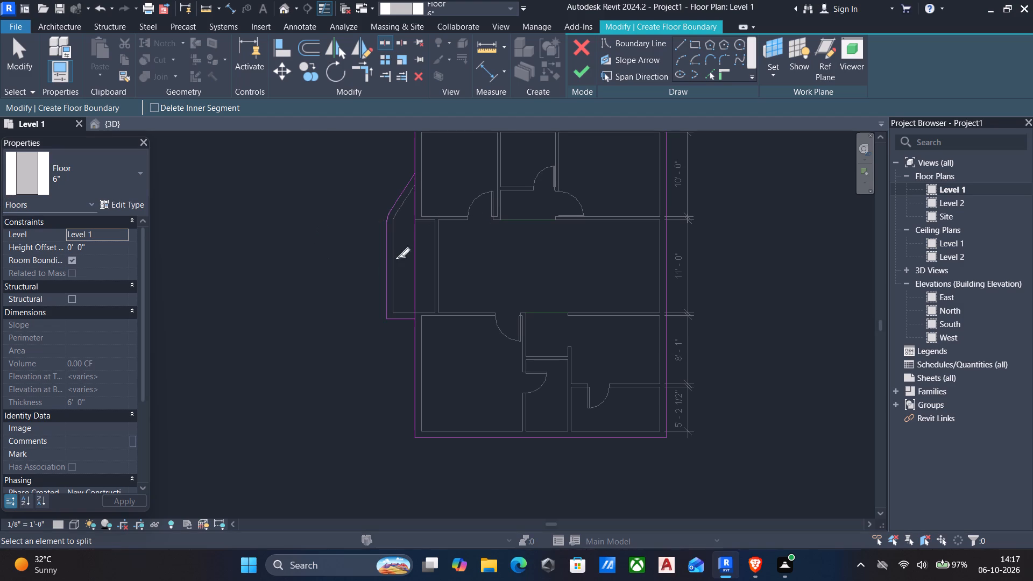
{"action": "left_click", "coordinate": [420, 261]}
{"action": "key", "text": "Escape"}
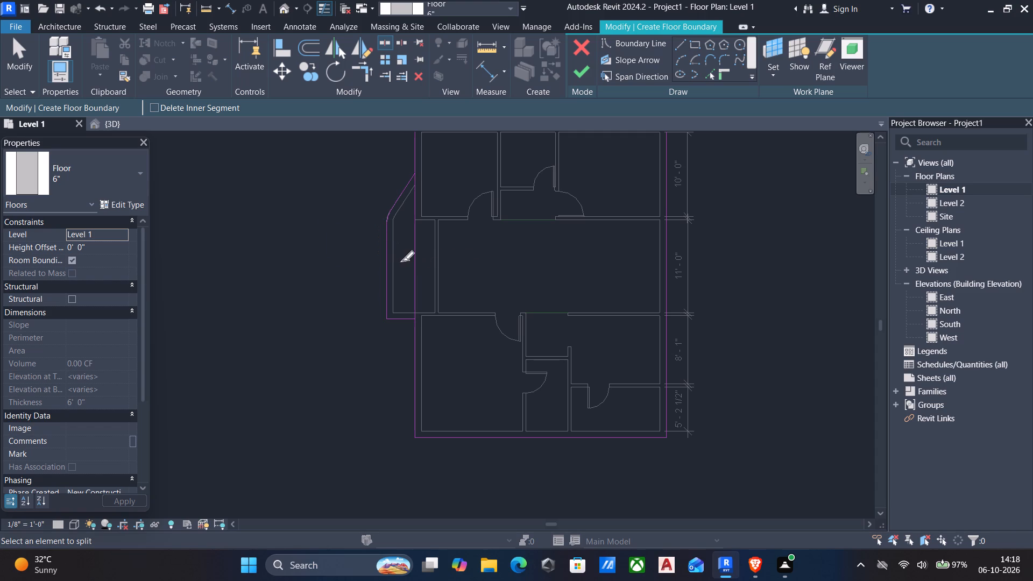
{"action": "key", "text": "Escape"}
Trim the two split boundary pieces to the bay's bottom and angled lines to form one closed outline, and finish the floor sketch.
{"action": "type", "text": "TR"}
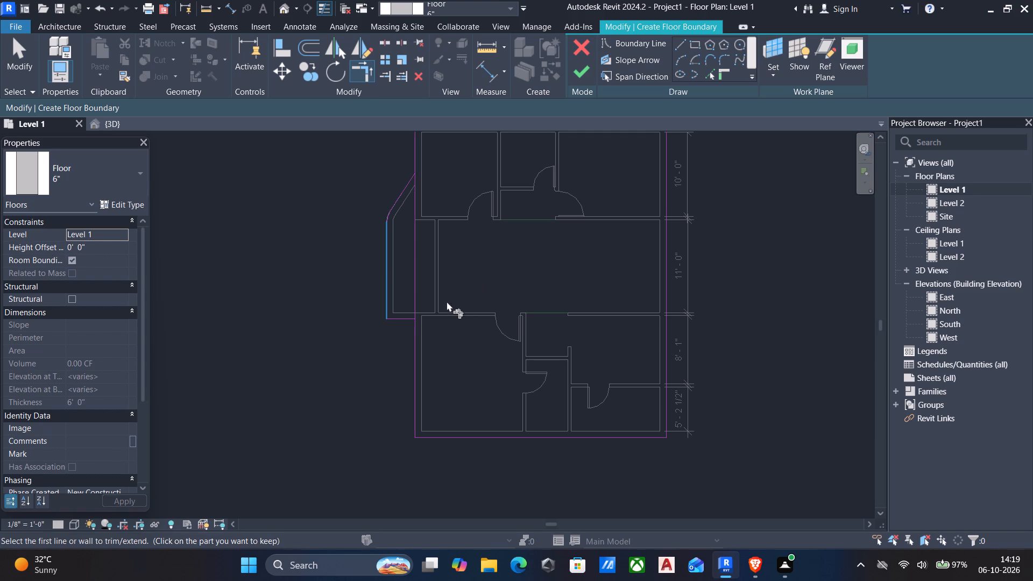
{"action": "left_click", "coordinate": [418, 330]}
{"action": "left_click", "coordinate": [405, 321]}
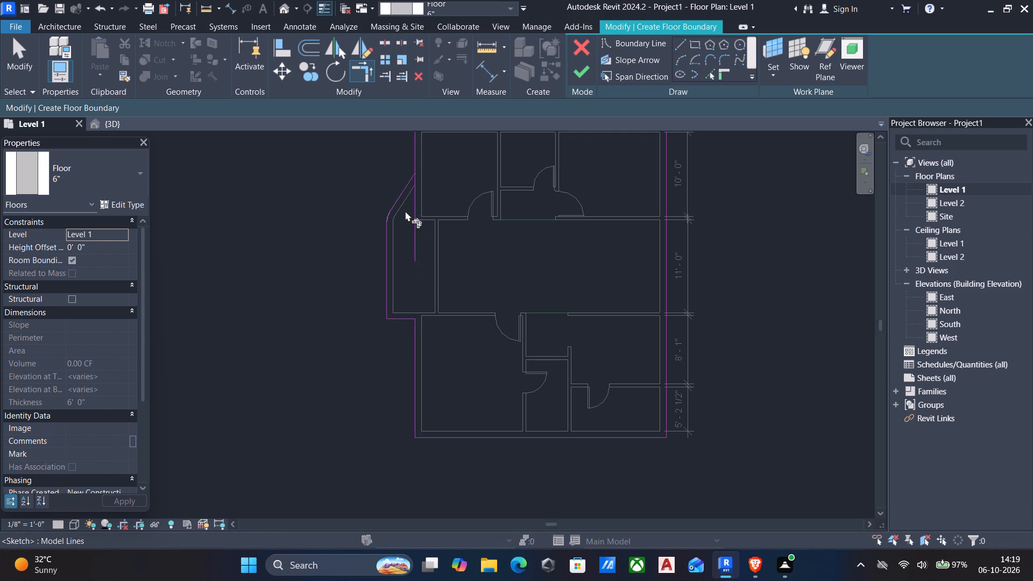
{"action": "middle_click_drag", "start_coordinate": [416, 172], "coordinate": [455, 245]}
{"action": "left_click", "coordinate": [454, 237]}
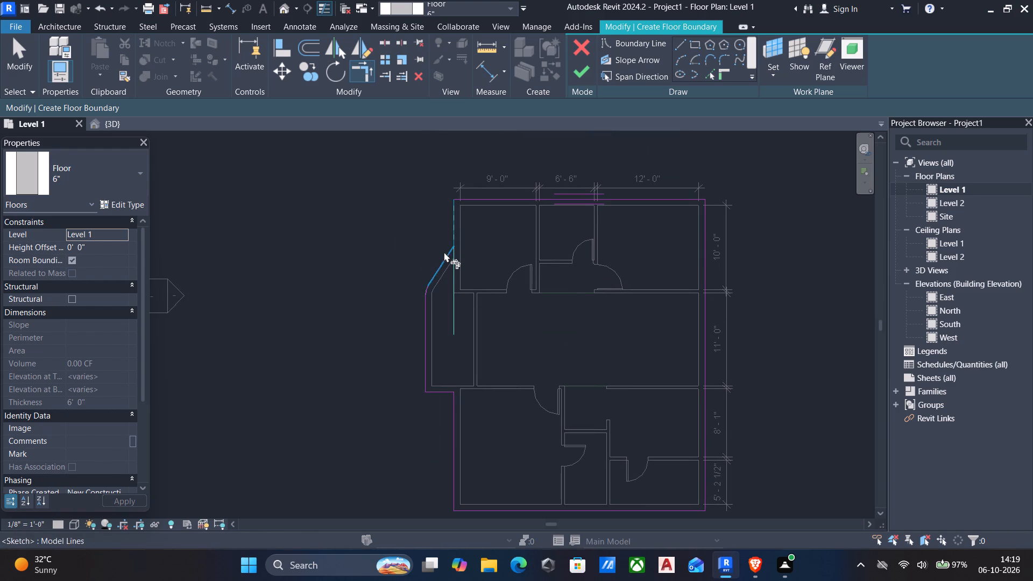
{"action": "left_click", "coordinate": [440, 253]}
{"action": "left_click", "coordinate": [438, 259]}
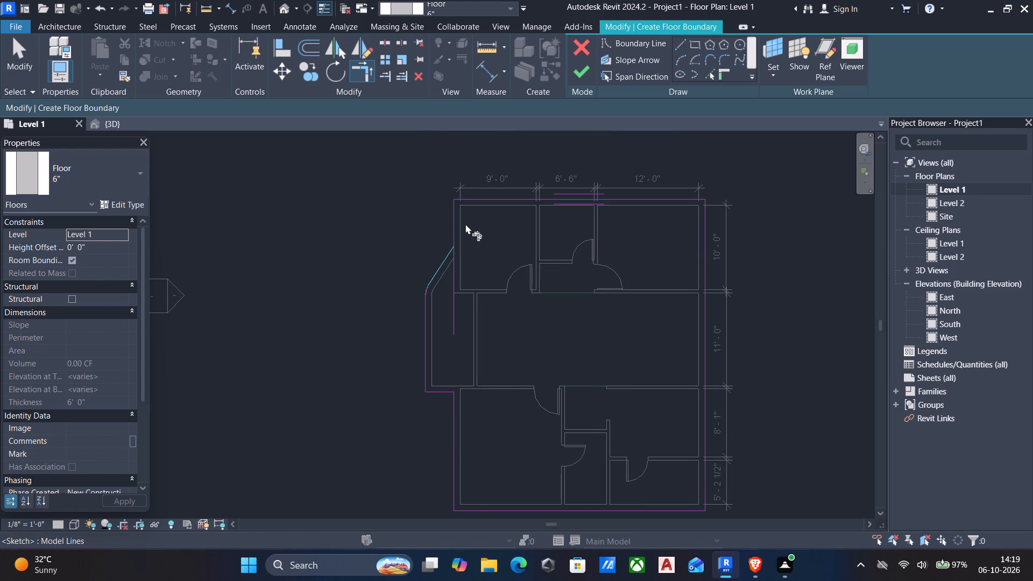
{"action": "left_click", "coordinate": [457, 223]}
{"action": "scroll", "coordinate": [510, 246], "scroll_direction": "down", "scroll_amount": 5}
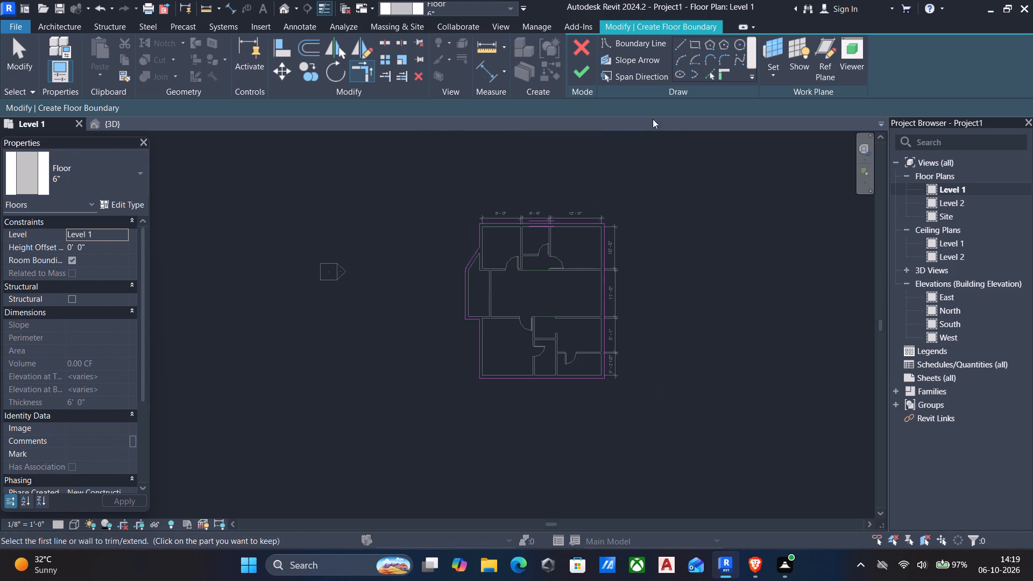
{"action": "left_click", "coordinate": [581, 72]}
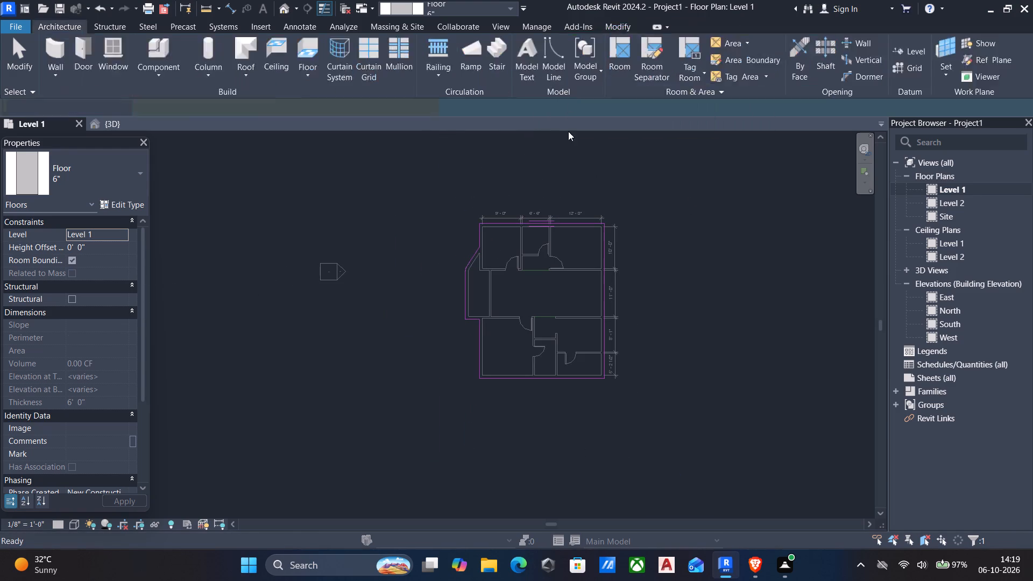
Examine the new floor slab against the walls in the 3D view, from above and from underneath.
{"action": "scroll", "coordinate": [621, 261], "scroll_direction": "down", "scroll_amount": 3}
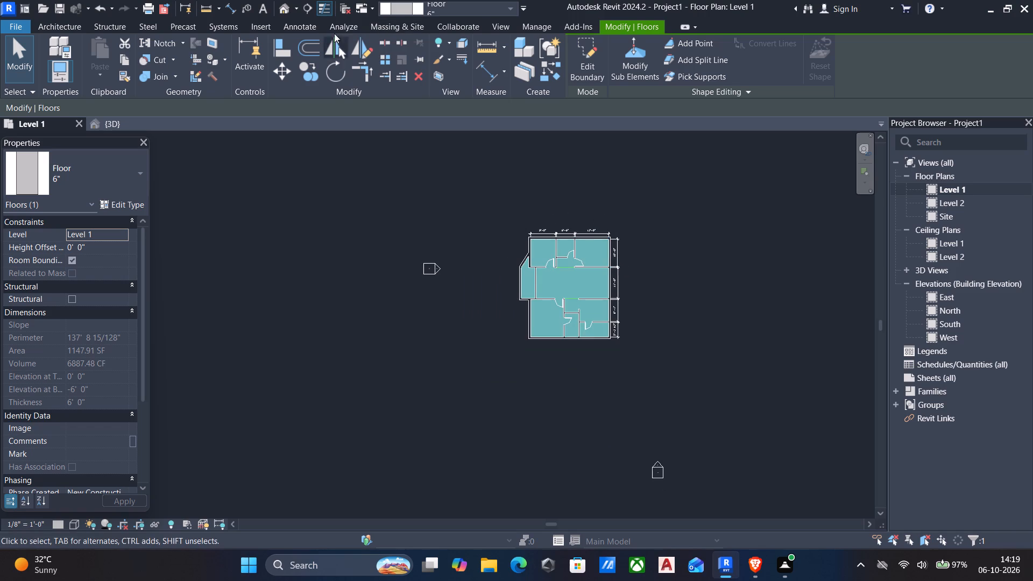
{"action": "left_click", "coordinate": [285, 7]}
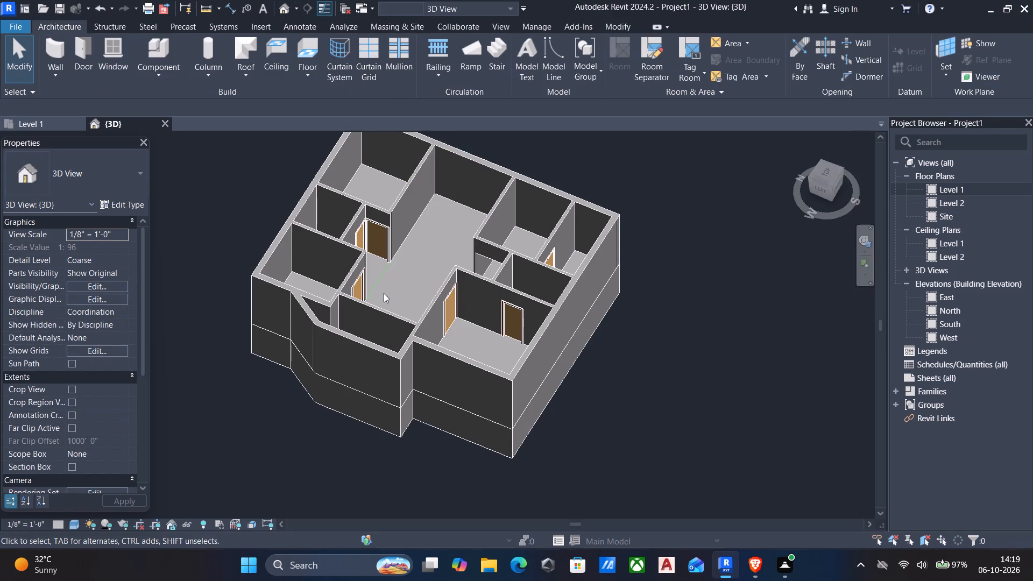
{"action": "middle_click_drag", "start_coordinate": [484, 313], "coordinate": [330, 172]}
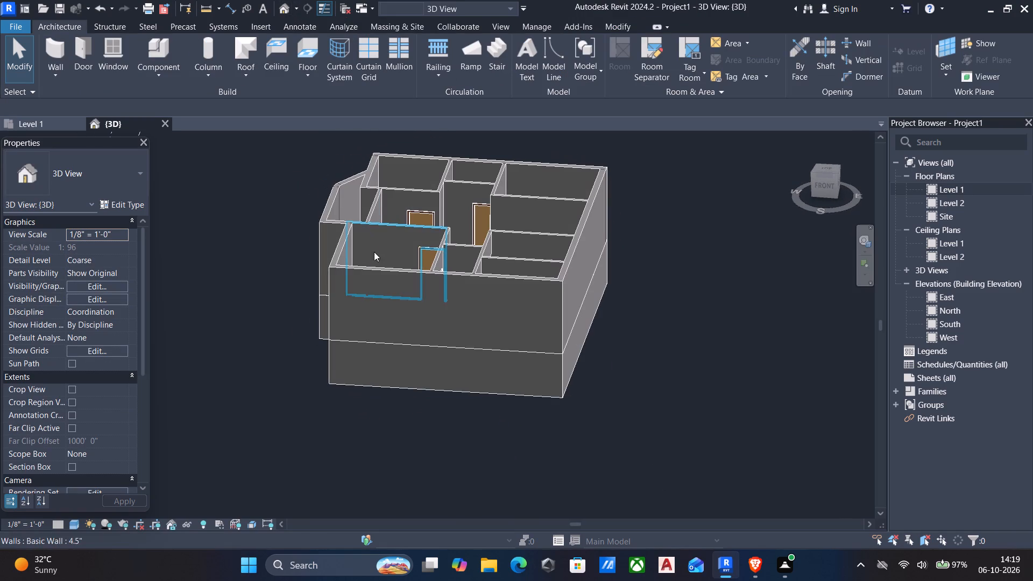
{"action": "middle_click_drag", "start_coordinate": [386, 318], "coordinate": [392, 322], "text": "shift"}
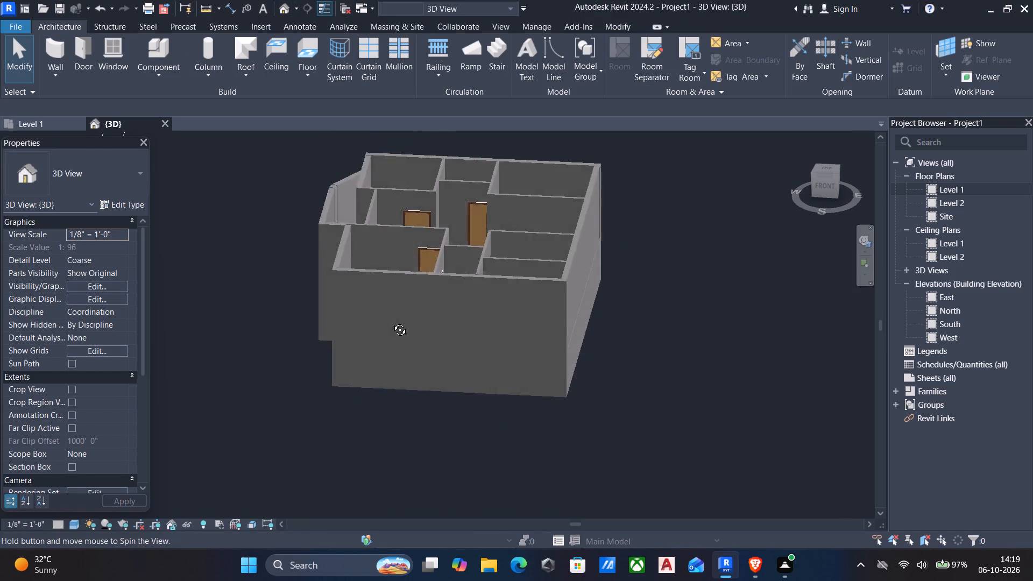
{"action": "middle_click_drag", "start_coordinate": [392, 322], "coordinate": [732, 237], "text": "shift"}
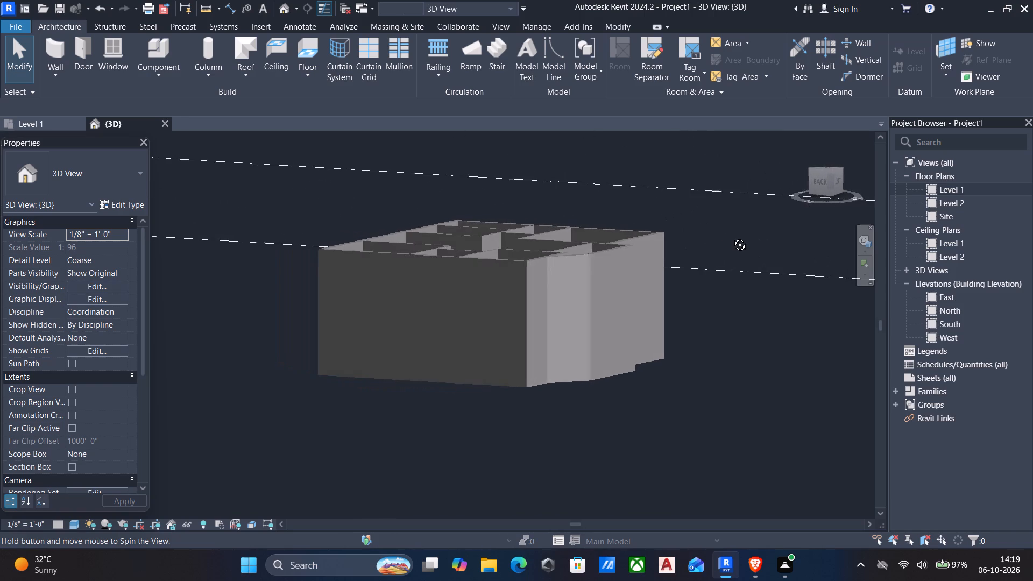
{"action": "middle_click_drag", "start_coordinate": [732, 237], "coordinate": [625, 395], "text": "shift"}
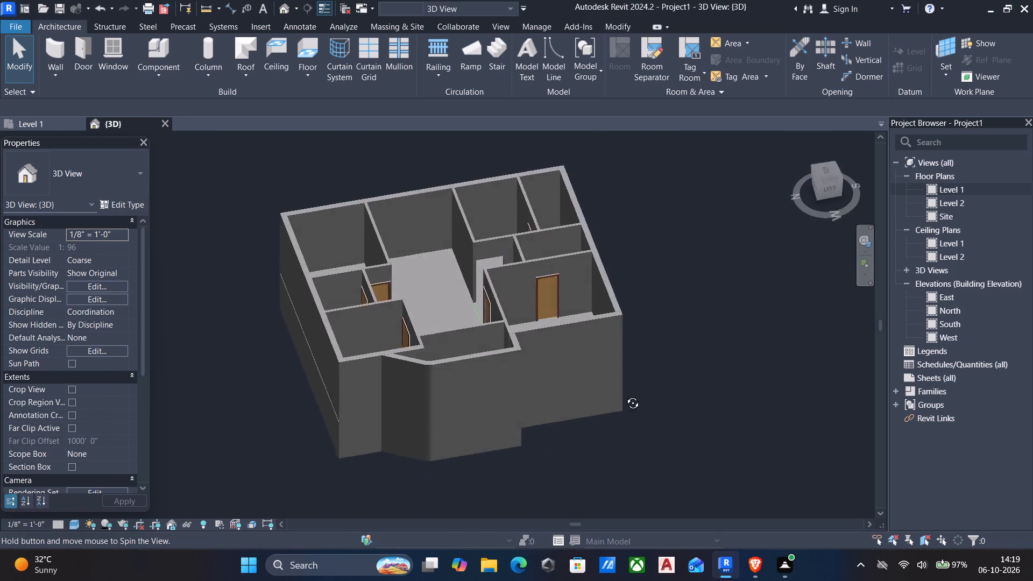
{"action": "middle_click_drag", "start_coordinate": [625, 395], "coordinate": [583, 355], "text": "shift"}
{"action": "left_click", "coordinate": [516, 426]}
{"action": "scroll", "coordinate": [516, 426], "scroll_direction": "down", "scroll_amount": 1}
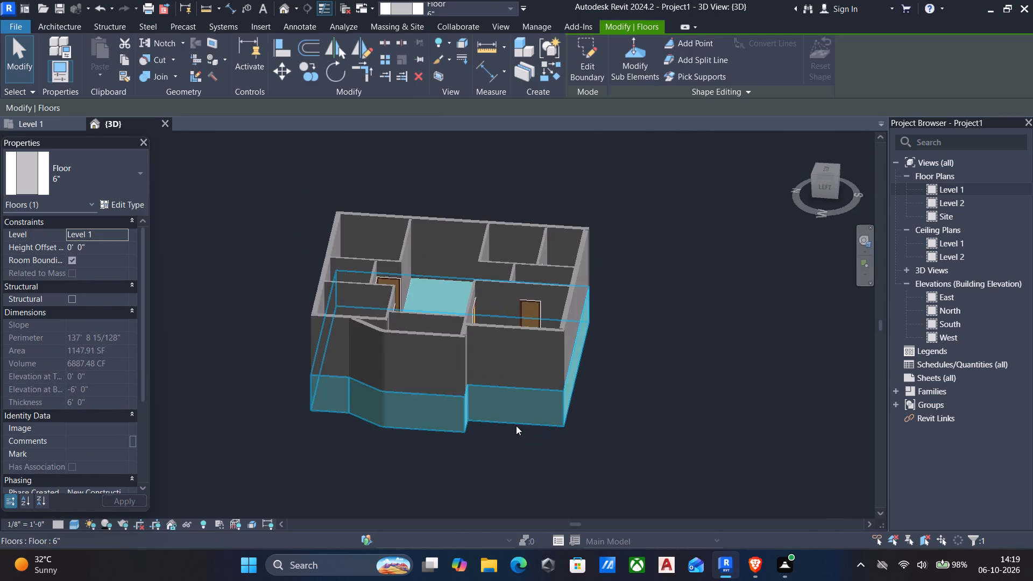
{"action": "scroll", "coordinate": [516, 426], "scroll_direction": "down", "scroll_amount": 2}
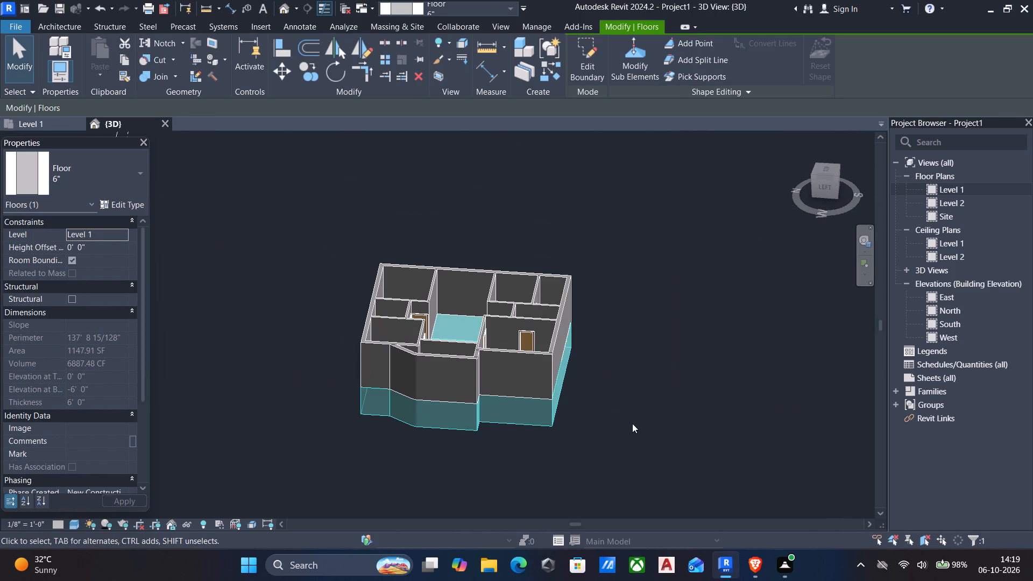
{"action": "middle_click_drag", "start_coordinate": [591, 424], "coordinate": [602, 175], "text": "shift"}
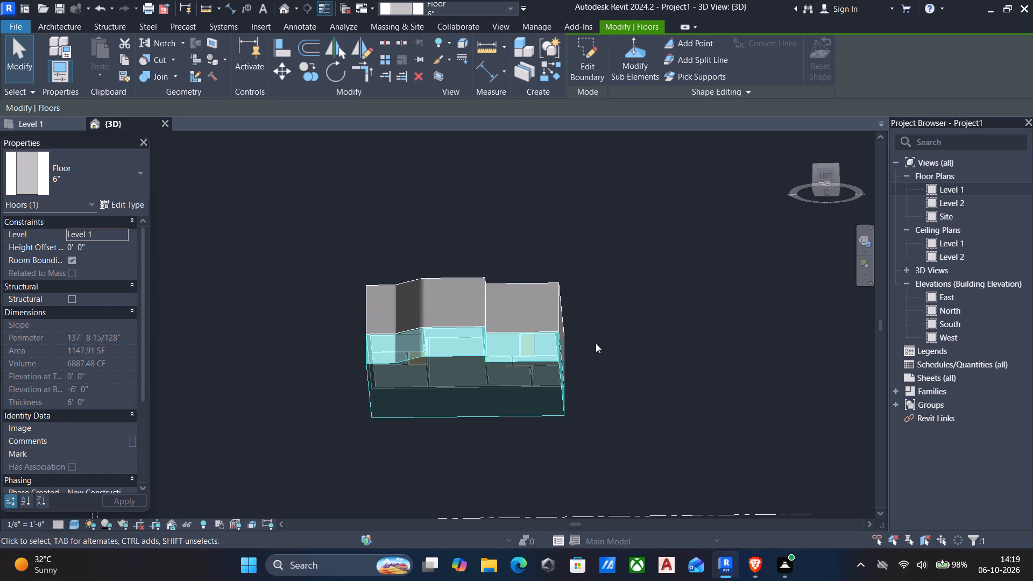
{"action": "middle_click_drag", "start_coordinate": [629, 348], "coordinate": [291, 302], "text": "shift"}
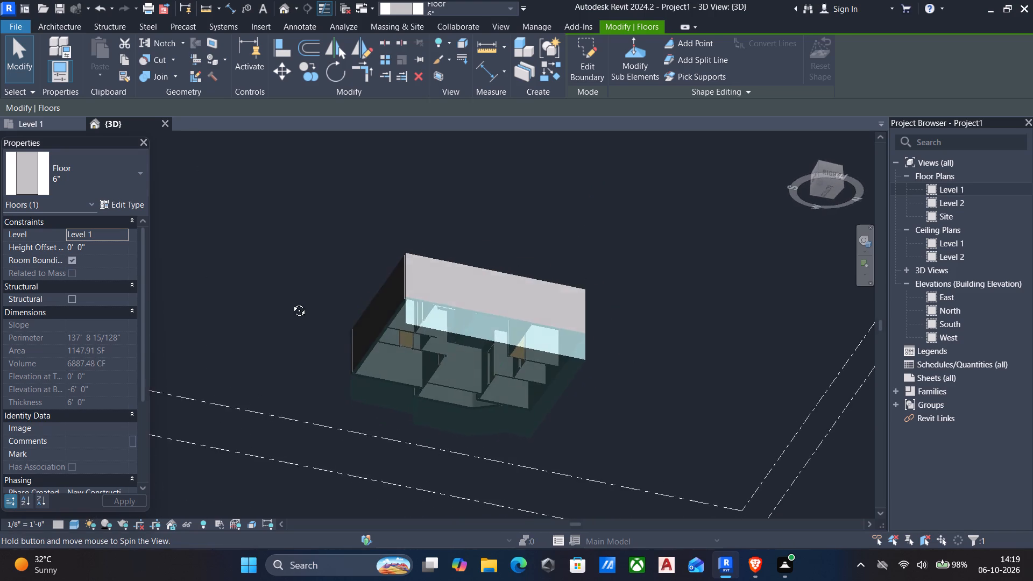
{"action": "middle_click_drag", "start_coordinate": [291, 302], "coordinate": [382, 361], "text": "shift"}
{"action": "key", "text": "Escape"}
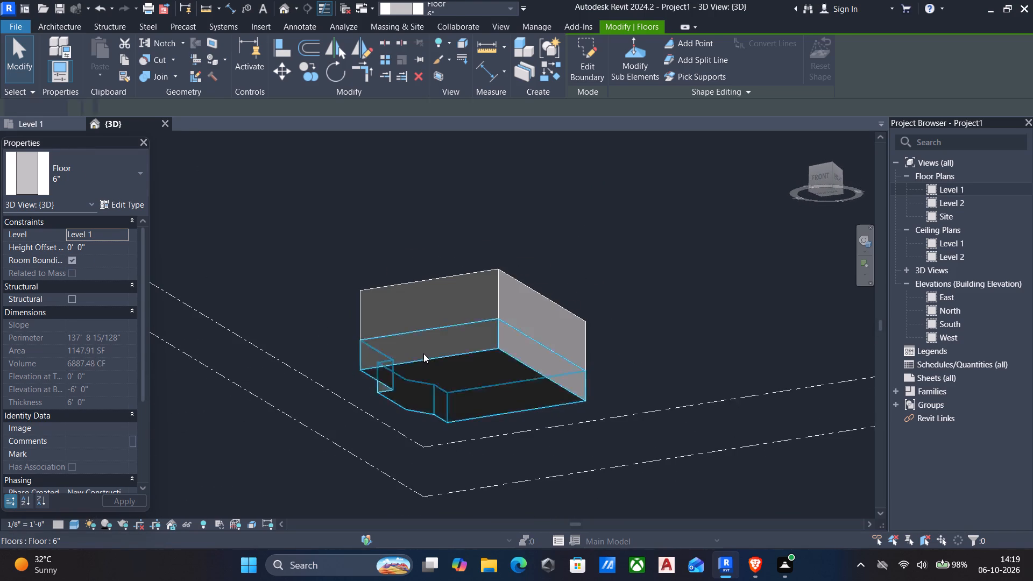
Delete the 6" floor slab beneath the walls in the 3D view.
{"action": "left_click", "coordinate": [427, 352]}
{"action": "left_click", "coordinate": [436, 354]}
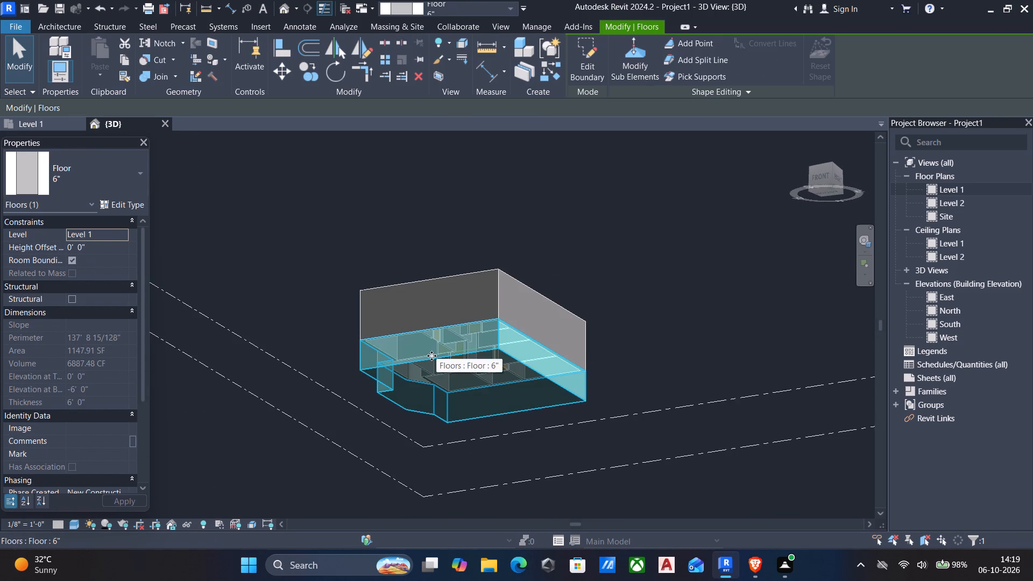
{"action": "key", "text": "Delete"}
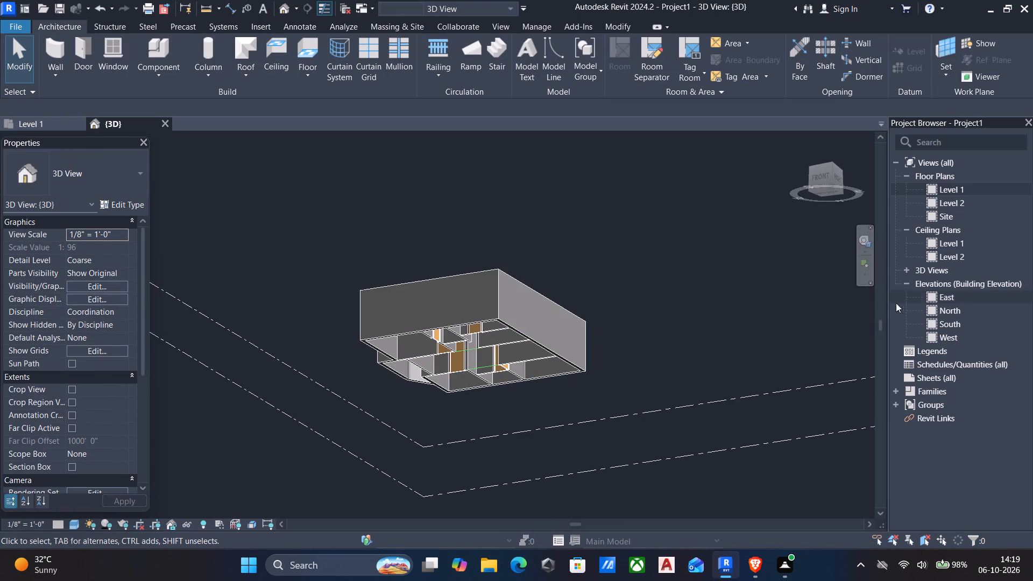
Open the South elevation to check the building against the level lines.
{"action": "double_click", "coordinate": [959, 327]}
{"action": "scroll", "coordinate": [514, 350], "scroll_direction": "down", "scroll_amount": 1}
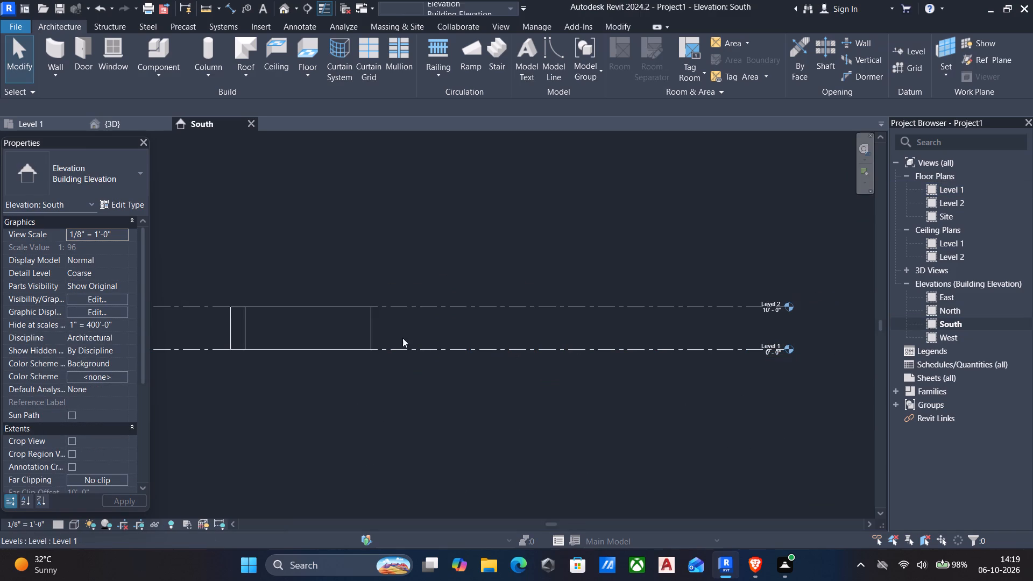
Start a 6" floor on Level 1 with a rectangular boundary from the building's upper-left outer wall corner to its lower-right outer wall corner.
{"action": "double_click", "coordinate": [951, 187]}
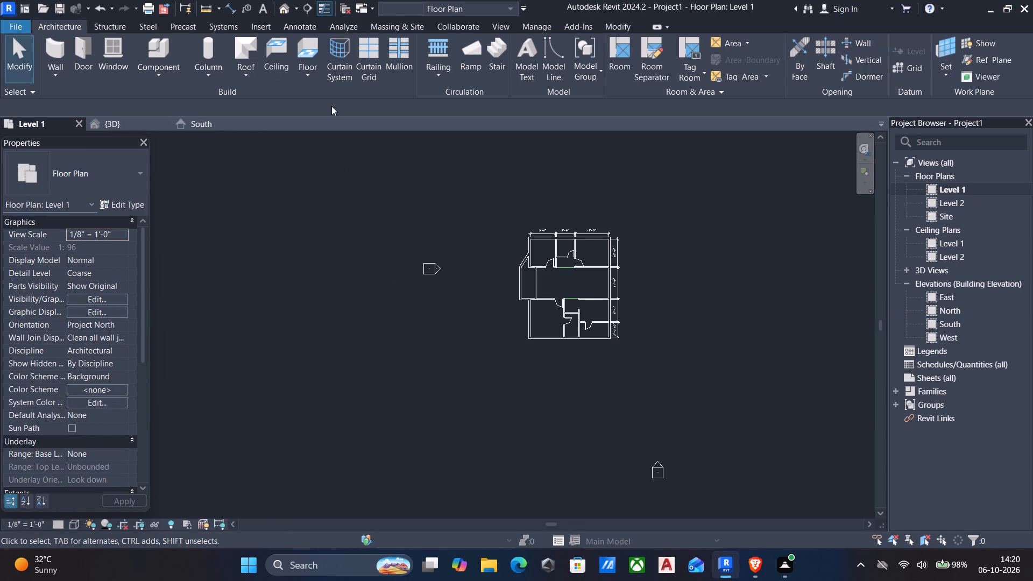
{"action": "left_click", "coordinate": [315, 53]}
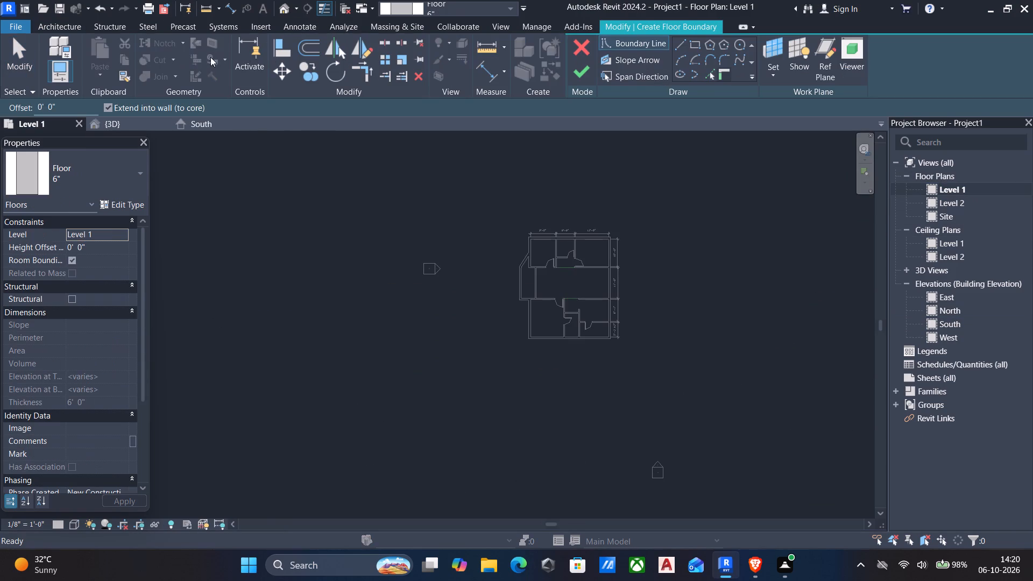
{"action": "left_click", "coordinate": [691, 46]}
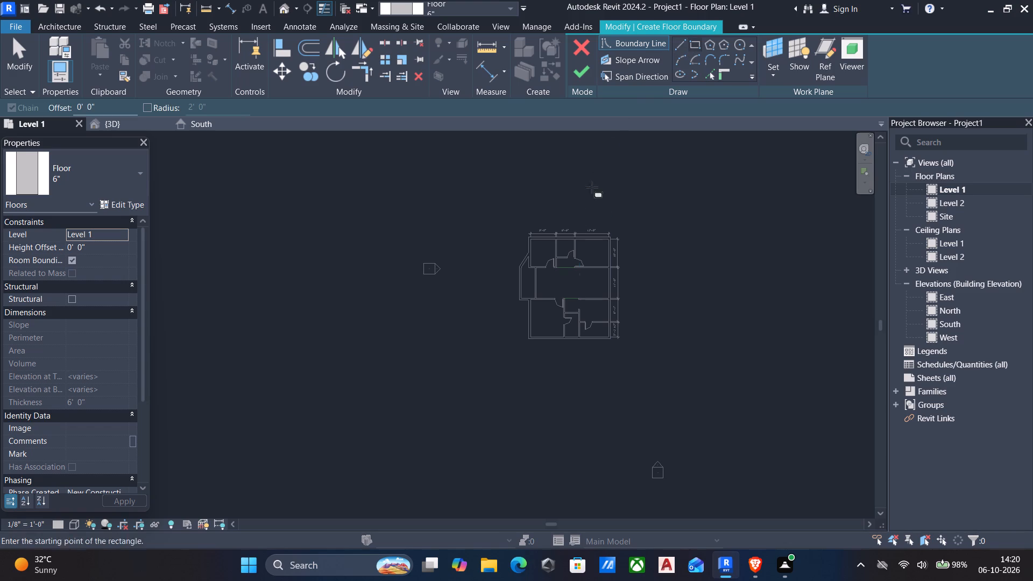
{"action": "scroll", "coordinate": [553, 241], "scroll_direction": "down", "scroll_amount": 1}
{"action": "scroll", "coordinate": [546, 252], "scroll_direction": "up", "scroll_amount": 5}
{"action": "scroll", "coordinate": [505, 233], "scroll_direction": "up", "scroll_amount": 6}
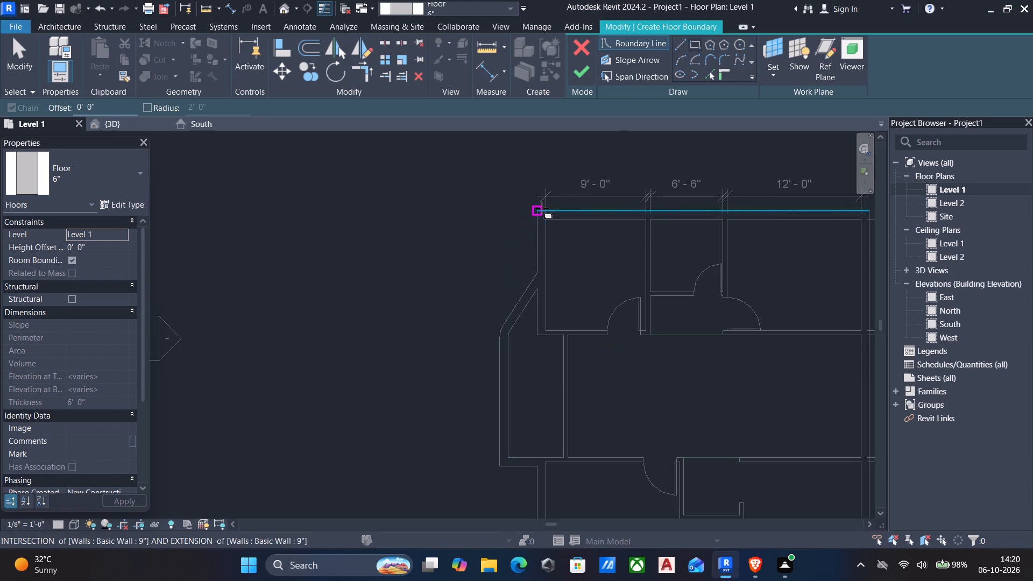
{"action": "left_click", "coordinate": [537, 209]}
{"action": "scroll", "coordinate": [586, 264], "scroll_direction": "down", "scroll_amount": 1}
{"action": "middle_click_drag", "start_coordinate": [586, 264], "coordinate": [499, 211]}
{"action": "middle_click_drag", "start_coordinate": [610, 416], "coordinate": [489, 306]}
{"action": "middle_click_drag", "start_coordinate": [514, 369], "coordinate": [492, 338]}
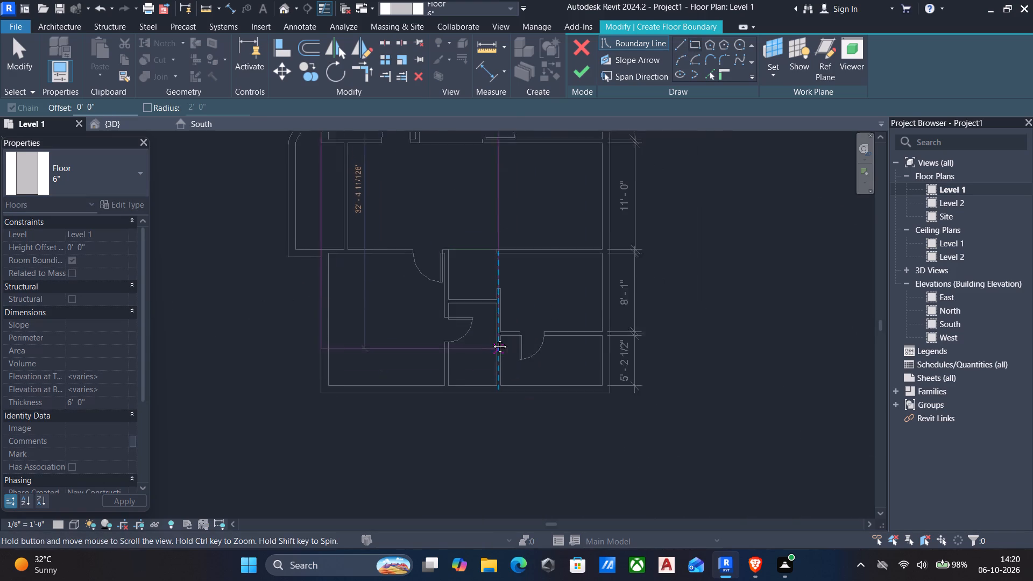
{"action": "middle_click_drag", "start_coordinate": [492, 338], "coordinate": [487, 333]}
{"action": "middle_click_drag", "start_coordinate": [498, 365], "coordinate": [491, 334]}
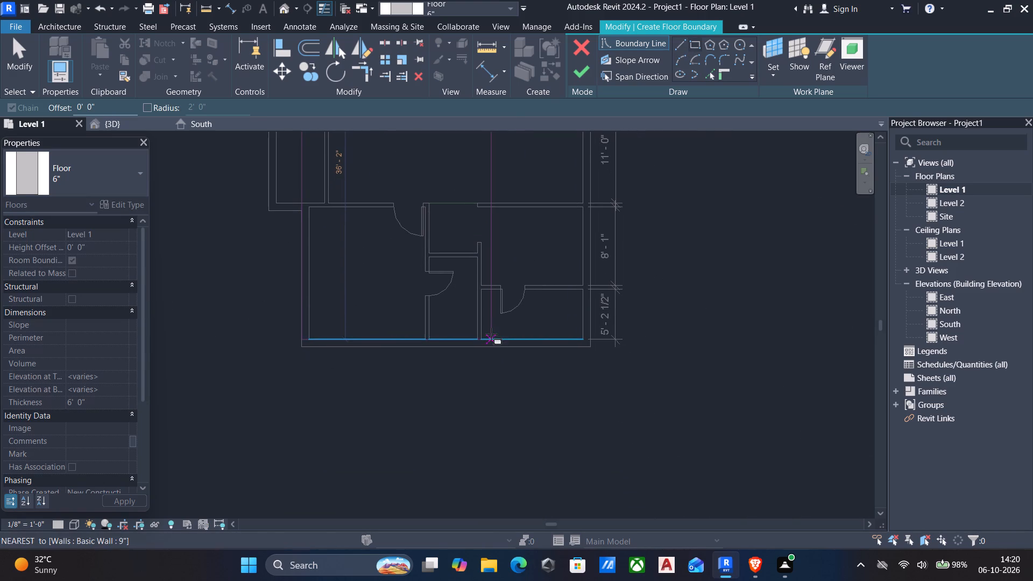
{"action": "middle_click_drag", "start_coordinate": [527, 366], "coordinate": [519, 318]}
{"action": "middle_click", "coordinate": [518, 323]}
{"action": "middle_click_drag", "start_coordinate": [518, 323], "coordinate": [516, 313]}
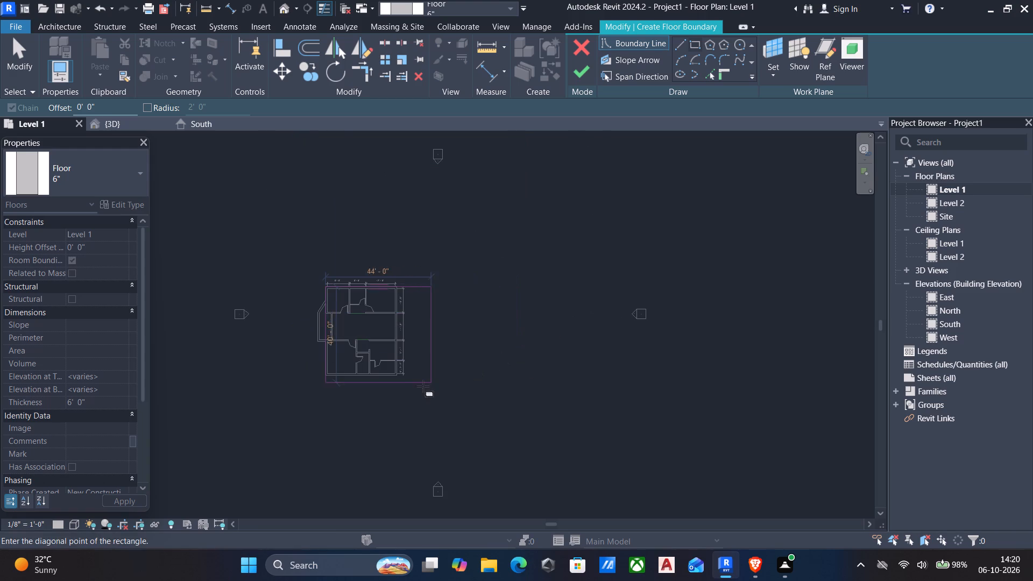
{"action": "scroll", "coordinate": [406, 390], "scroll_direction": "up", "scroll_amount": 10}
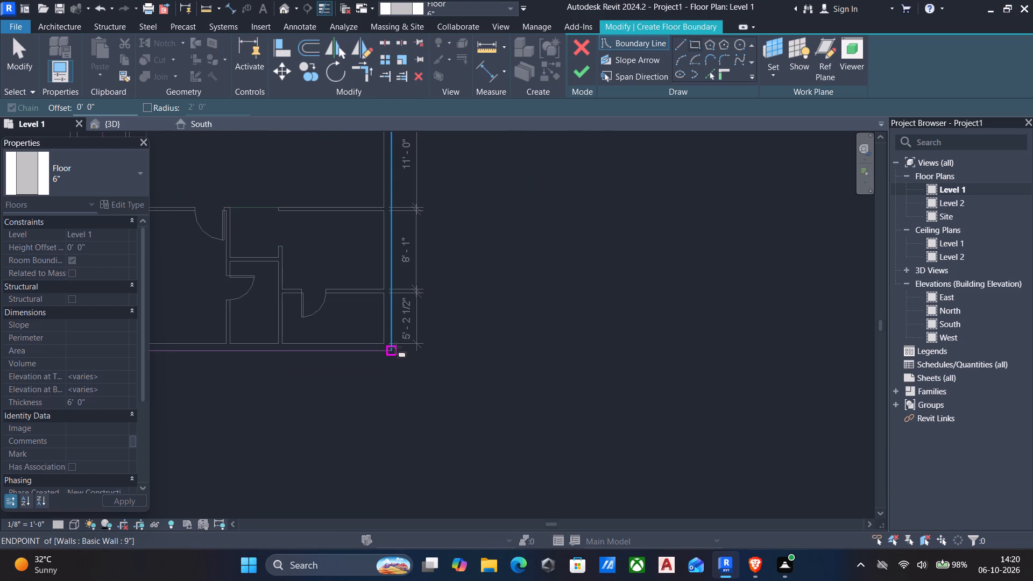
{"action": "left_click", "coordinate": [394, 347]}
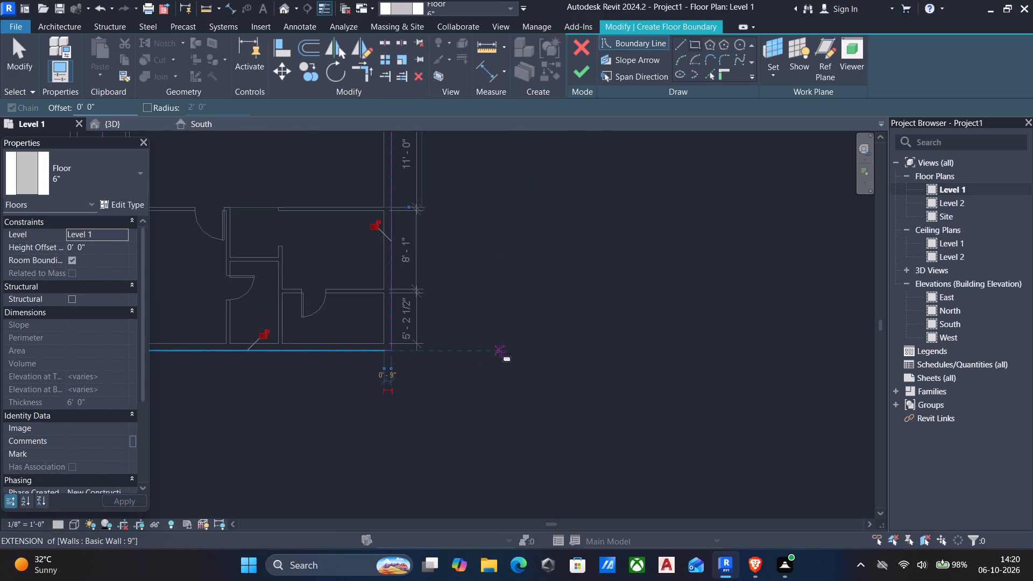
{"action": "middle_click_drag", "start_coordinate": [502, 351], "coordinate": [554, 325]}
{"action": "scroll", "coordinate": [556, 324], "scroll_direction": "down", "scroll_amount": 3}
{"action": "middle_click_drag", "start_coordinate": [559, 324], "coordinate": [682, 352]}
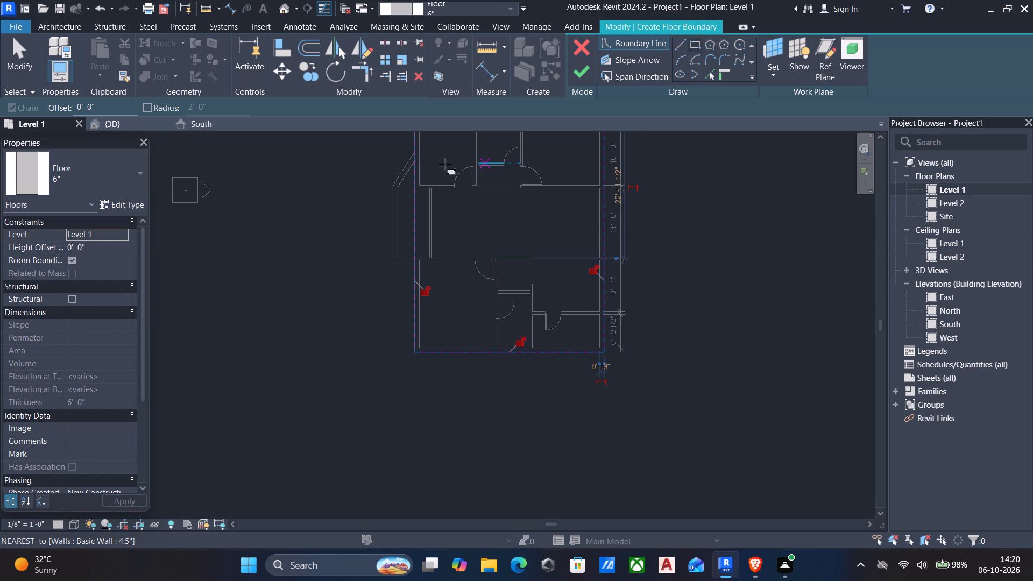
{"action": "scroll", "coordinate": [392, 161], "scroll_direction": "up", "scroll_amount": 3}
{"action": "key", "text": "Escape"}
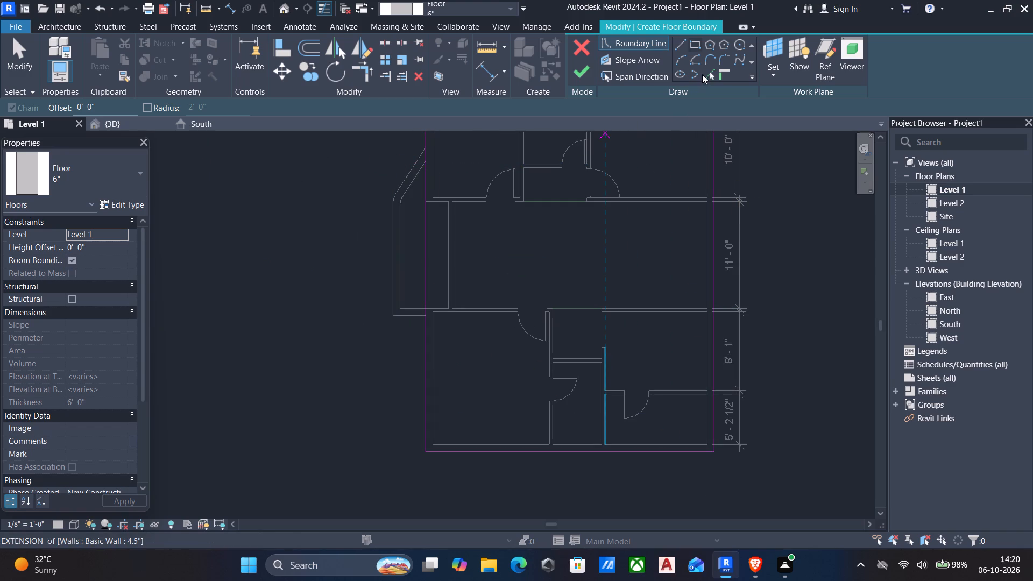
Add floor boundary lines picked from the outer faces of the projecting bay's 9" walls: bottom, vertical, angled and curved corner segments.
{"action": "left_click", "coordinate": [707, 73]}
{"action": "scroll", "coordinate": [483, 279], "scroll_direction": "up", "scroll_amount": 6}
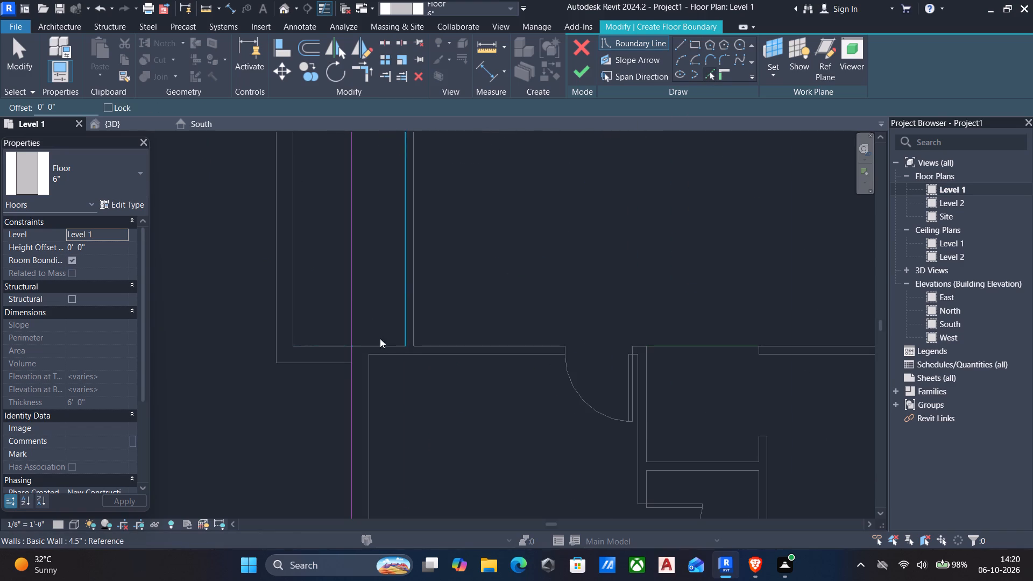
{"action": "left_click", "coordinate": [324, 364]}
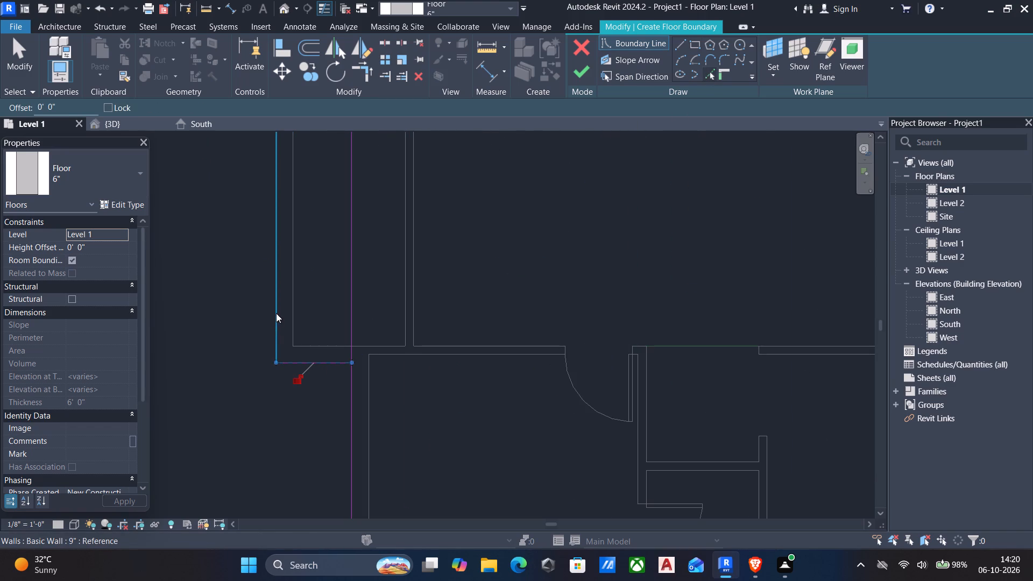
{"action": "left_click", "coordinate": [277, 313]}
{"action": "scroll", "coordinate": [316, 304], "scroll_direction": "down", "scroll_amount": 1}
{"action": "middle_click_drag", "start_coordinate": [317, 304], "coordinate": [412, 456]}
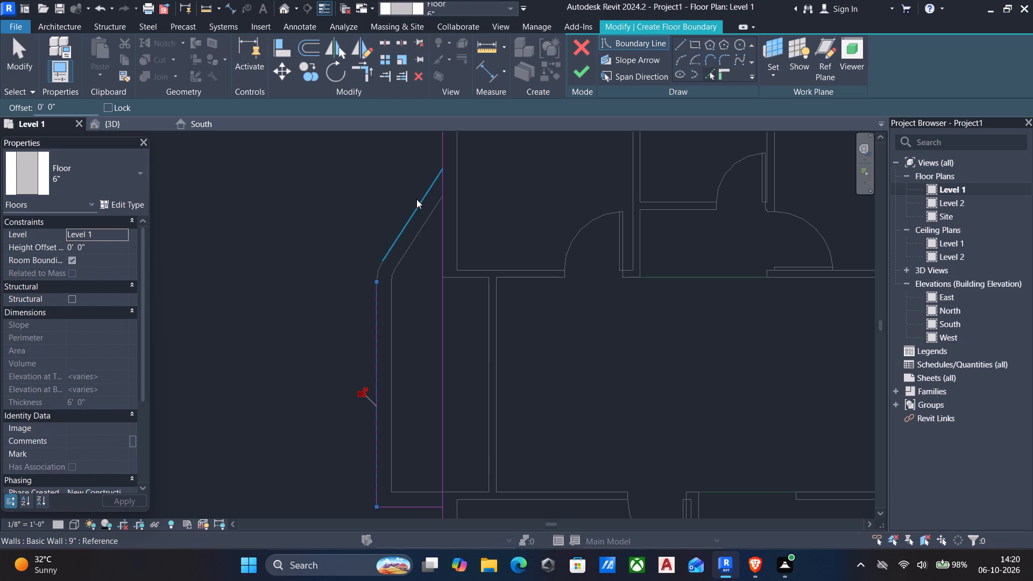
{"action": "left_click", "coordinate": [416, 199]}
{"action": "scroll", "coordinate": [377, 286], "scroll_direction": "up", "scroll_amount": 4}
{"action": "left_click", "coordinate": [383, 258]}
{"action": "key", "text": "Escape"}
{"action": "scroll", "coordinate": [416, 267], "scroll_direction": "down", "scroll_amount": 4}
{"action": "middle_click_drag", "start_coordinate": [449, 263], "coordinate": [464, 254]}
{"action": "key", "text": "Escape"}
Split the rectangle's left boundary line at a point within the projecting bay.
{"action": "type", "text": "SL"}
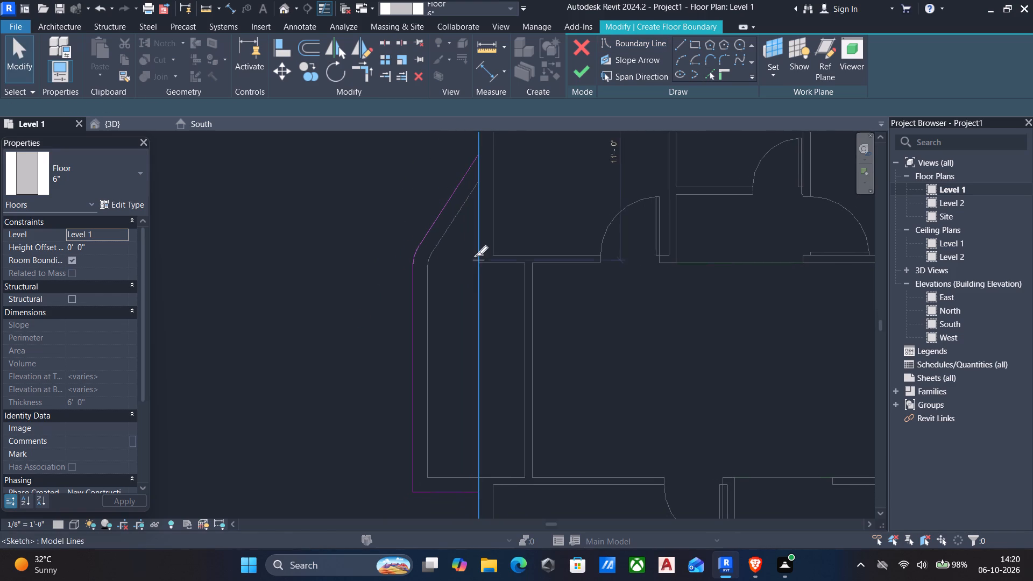
{"action": "left_click", "coordinate": [482, 333]}
{"action": "key", "text": "Escape"}
{"action": "middle_click_drag", "start_coordinate": [469, 365], "coordinate": [455, 268]}
{"action": "key", "text": "Escape"}
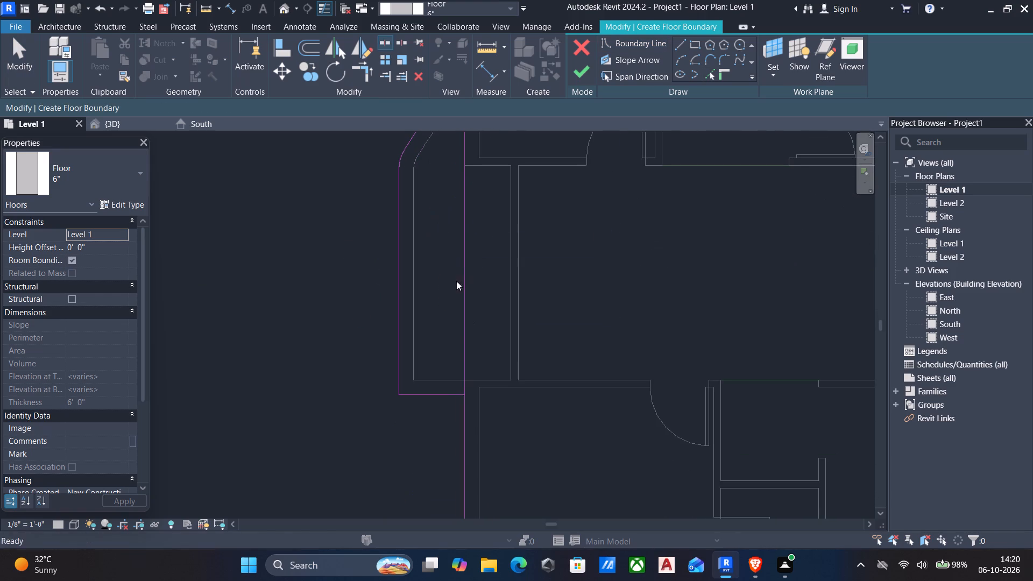
Trim the two split boundary pieces to the bay's bottom and angled lines to form one closed outline, and finish the floor sketch.
{"action": "type", "text": "TR"}
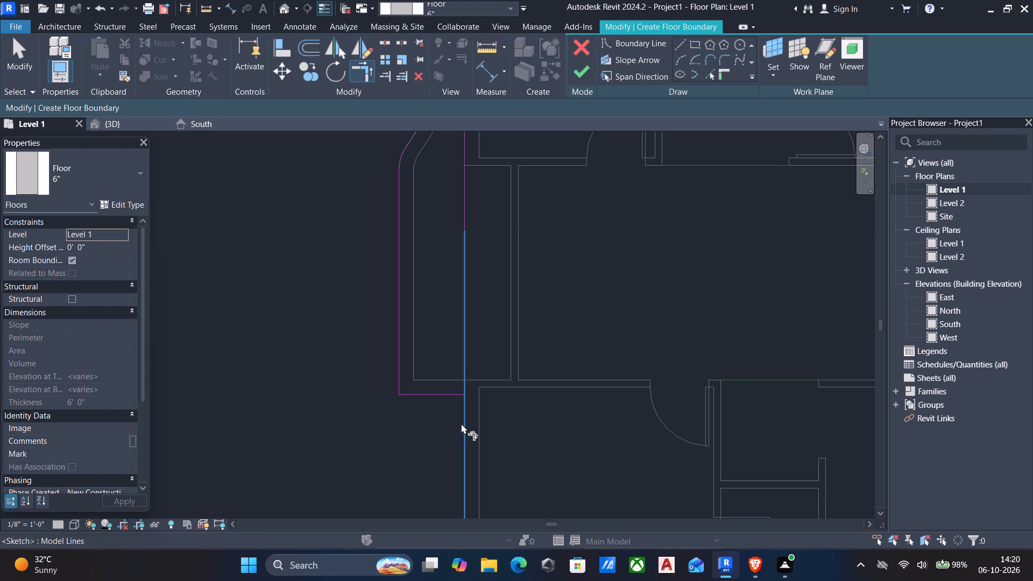
{"action": "left_click", "coordinate": [461, 423]}
{"action": "left_click", "coordinate": [441, 397]}
{"action": "scroll", "coordinate": [431, 397], "scroll_direction": "down", "scroll_amount": 2}
{"action": "middle_click_drag", "start_coordinate": [404, 439], "coordinate": [421, 513]}
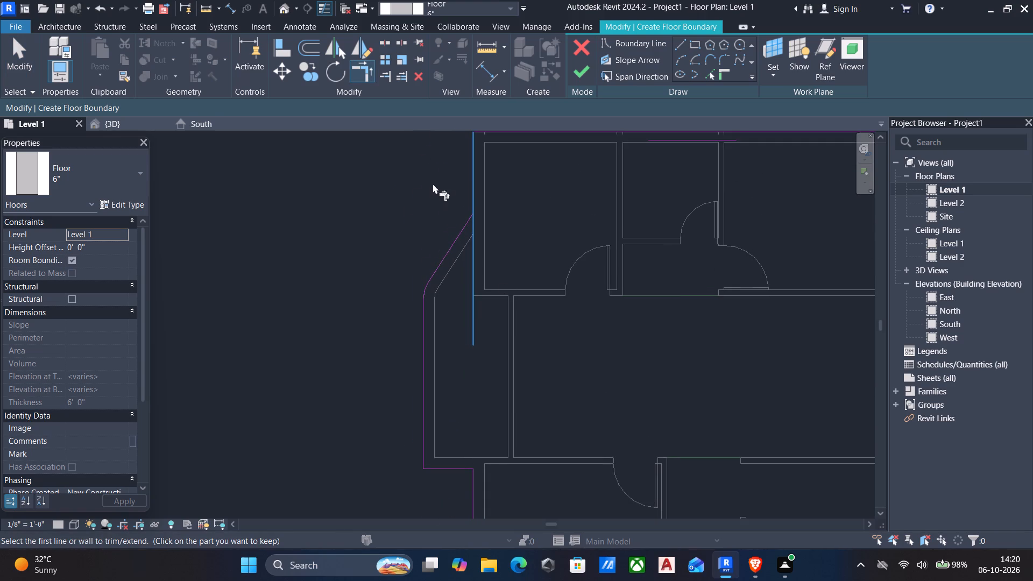
{"action": "left_click", "coordinate": [469, 176]}
{"action": "left_click", "coordinate": [453, 240]}
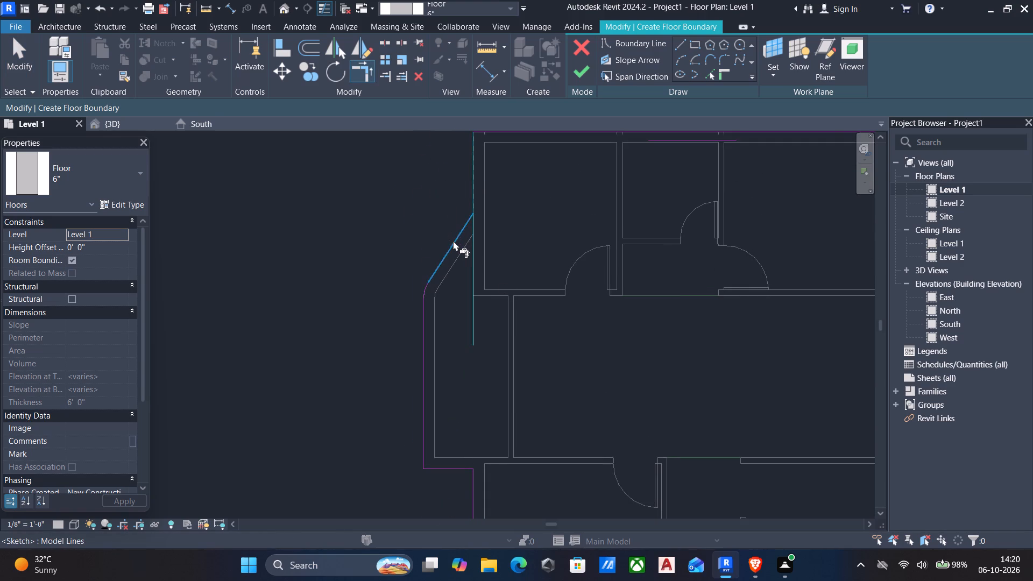
{"action": "scroll", "coordinate": [434, 245], "scroll_direction": "down", "scroll_amount": 5}
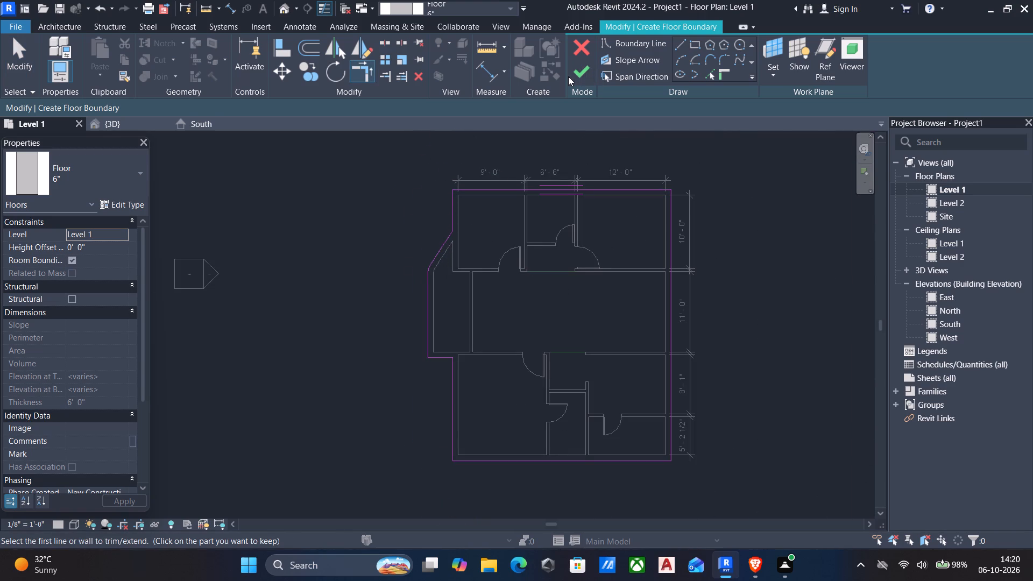
{"action": "left_click", "coordinate": [584, 76]}
{"action": "scroll", "coordinate": [534, 296], "scroll_direction": "down", "scroll_amount": 4}
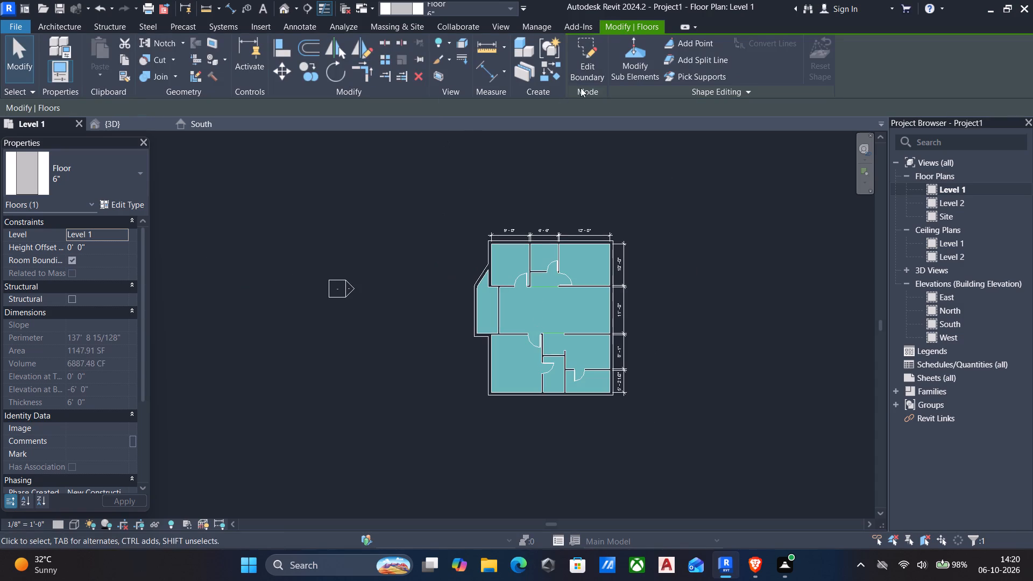
From the South elevation, select the Level 1 floor and set its type's Structure layer thickness to 6".
{"action": "left_click", "coordinate": [284, 5]}
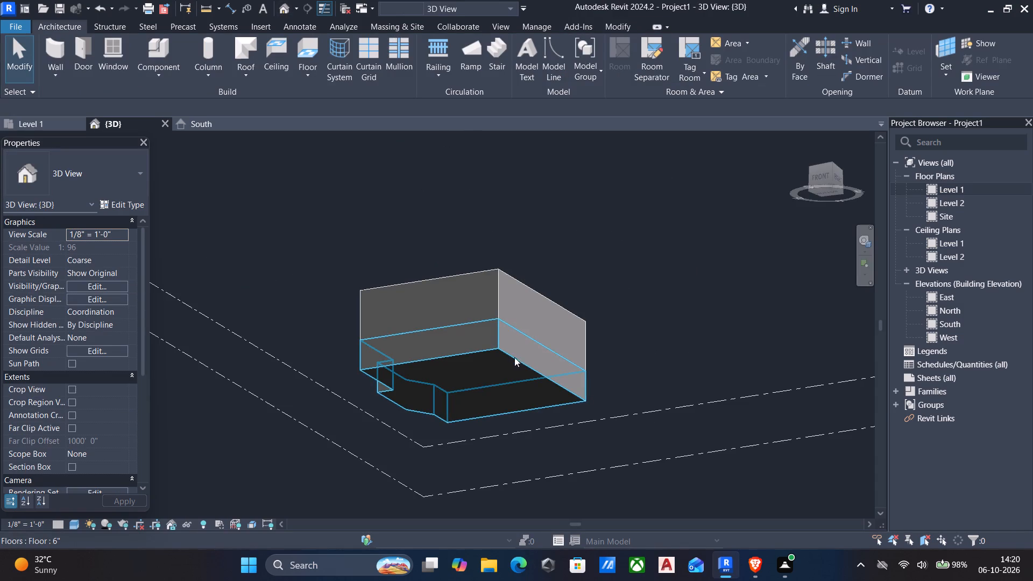
{"action": "middle_click_drag", "start_coordinate": [512, 357], "coordinate": [458, 392], "text": "shift"}
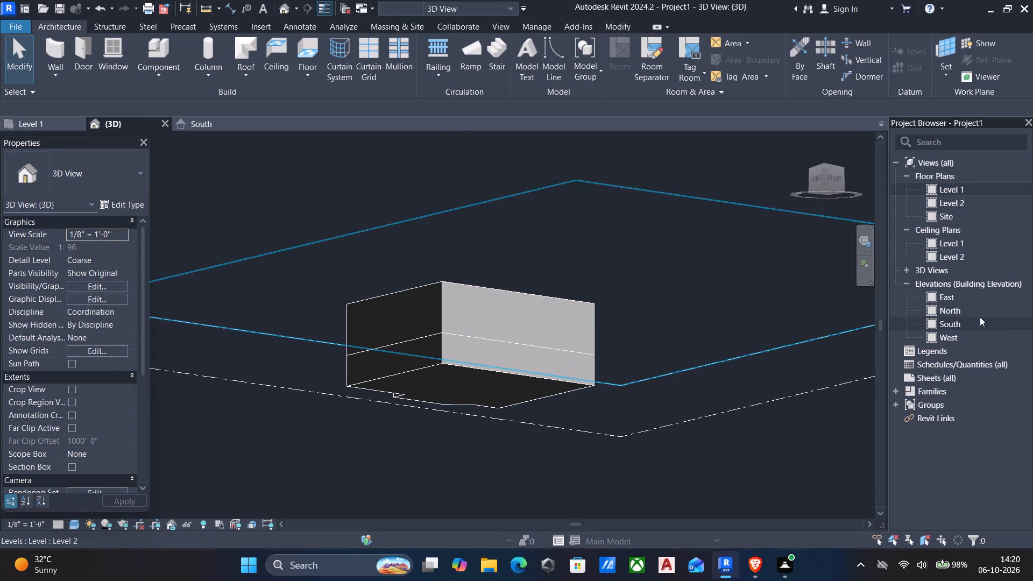
{"action": "double_click", "coordinate": [950, 322]}
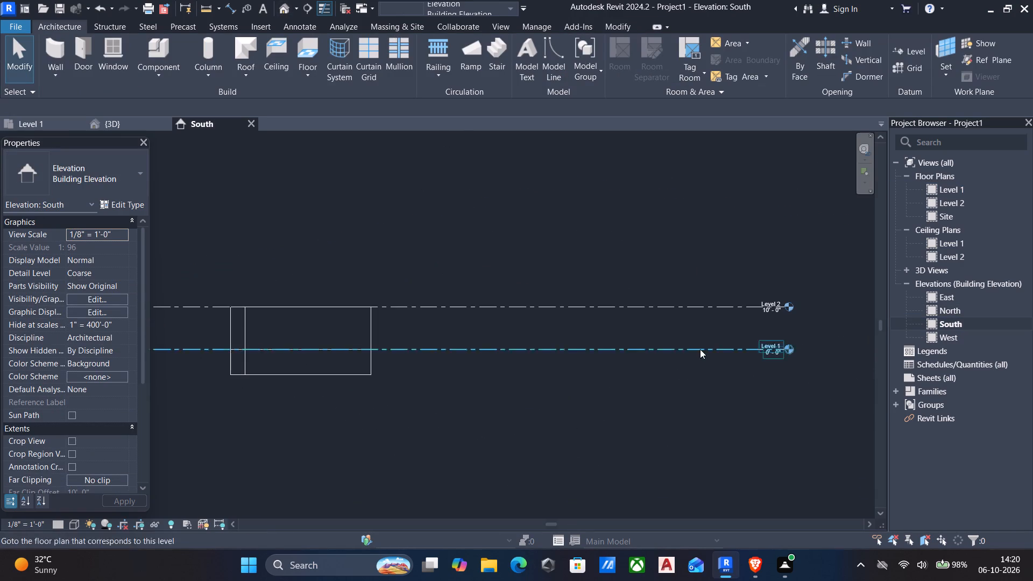
{"action": "middle_click_drag", "start_coordinate": [355, 374], "coordinate": [425, 364]}
{"action": "left_click", "coordinate": [387, 366]}
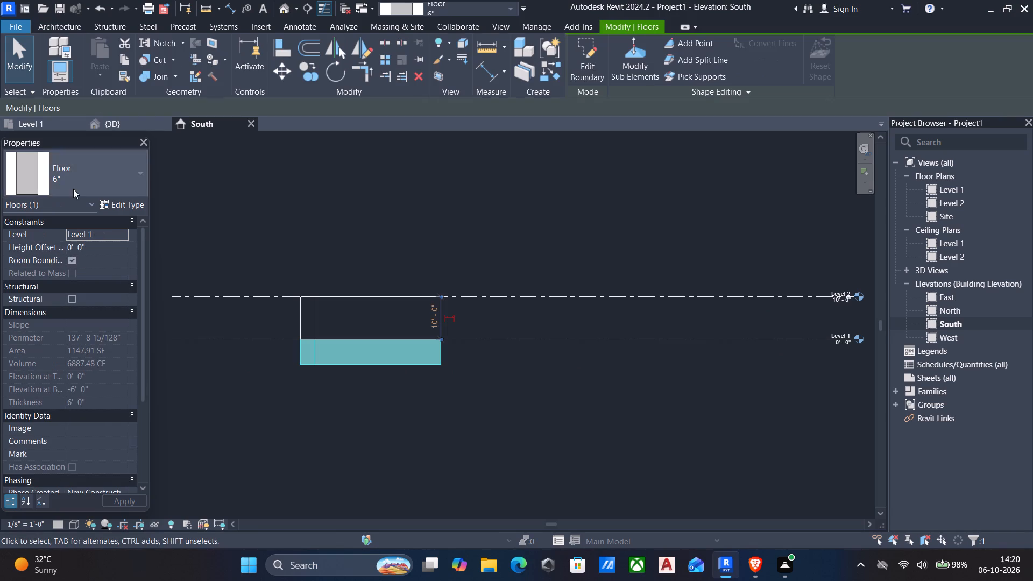
{"action": "left_click", "coordinate": [125, 206]}
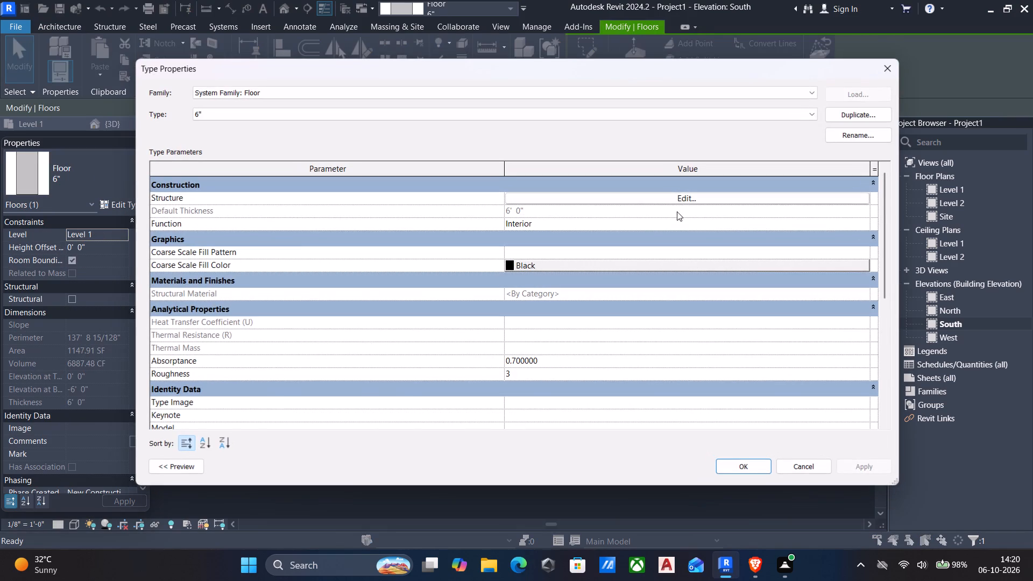
{"action": "left_click", "coordinate": [687, 195]}
{"action": "left_click", "coordinate": [498, 194]}
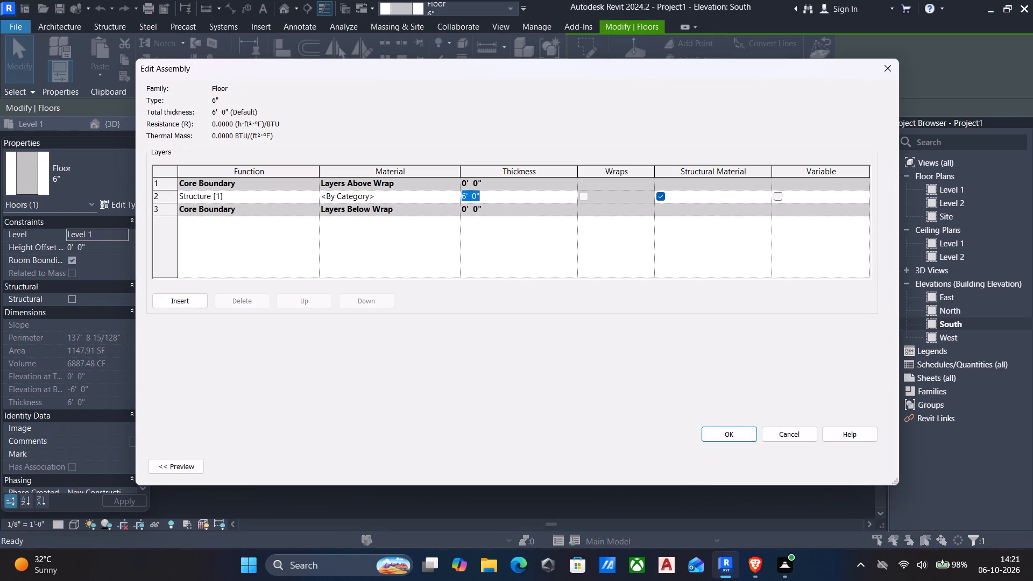
{"action": "type", "text": "6\""}
{"action": "key", "text": "Return"}
{"action": "left_click", "coordinate": [719, 430]}
{"action": "left_click", "coordinate": [859, 470]}
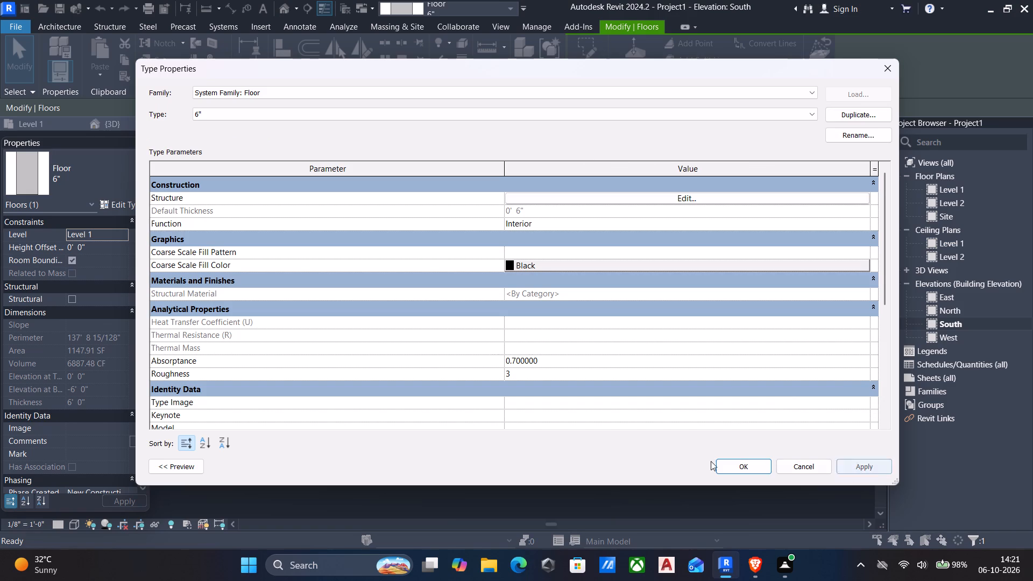
{"action": "left_click", "coordinate": [735, 463]}
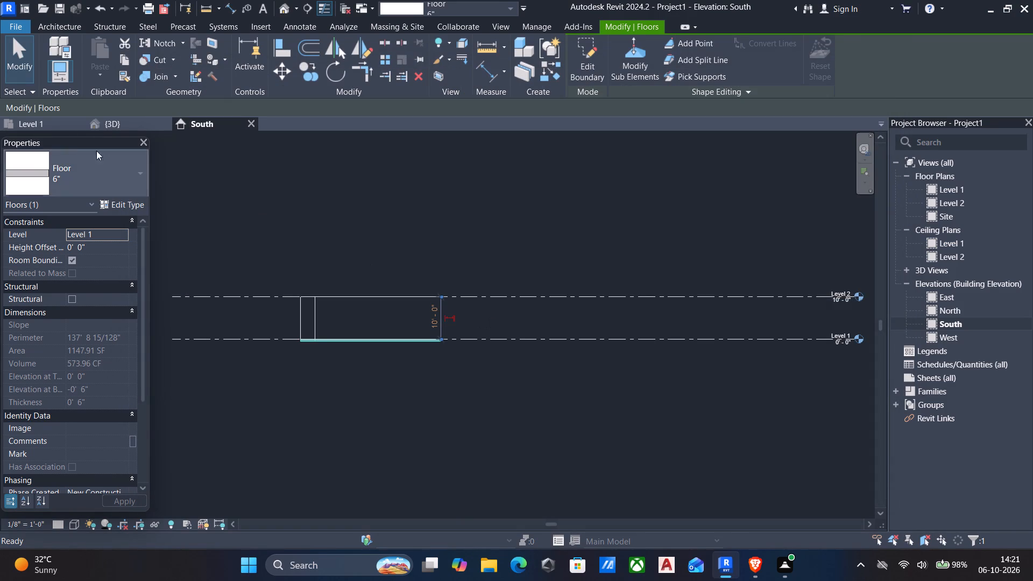
{"action": "key", "text": "Escape"}
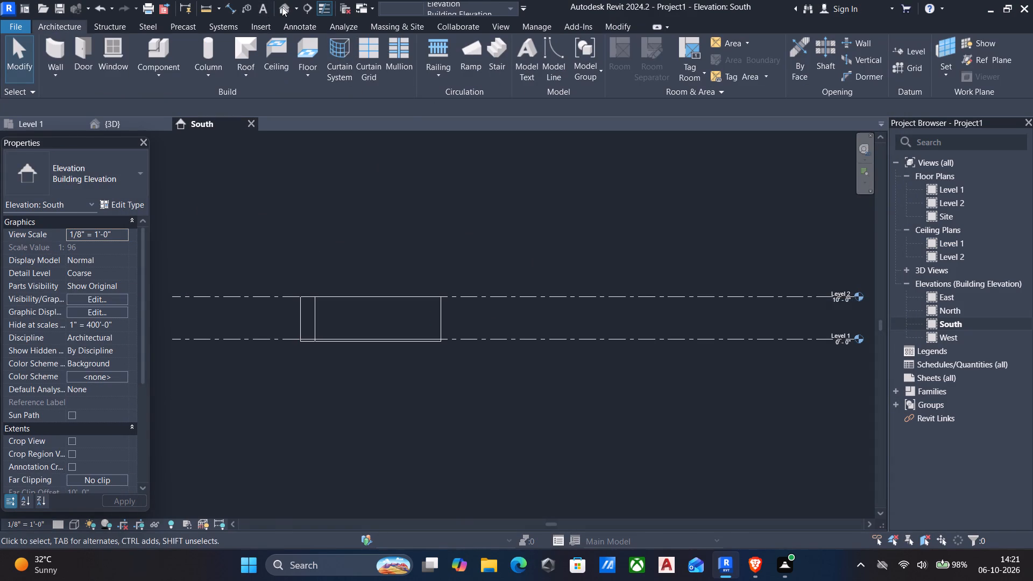
Examine the building's walls, doors and floor from several sides in the 3D view.
{"action": "left_click", "coordinate": [282, 7]}
{"action": "scroll", "coordinate": [455, 296], "scroll_direction": "down", "scroll_amount": 3}
{"action": "middle_click_drag", "start_coordinate": [464, 300], "coordinate": [467, 451], "text": "shift"}
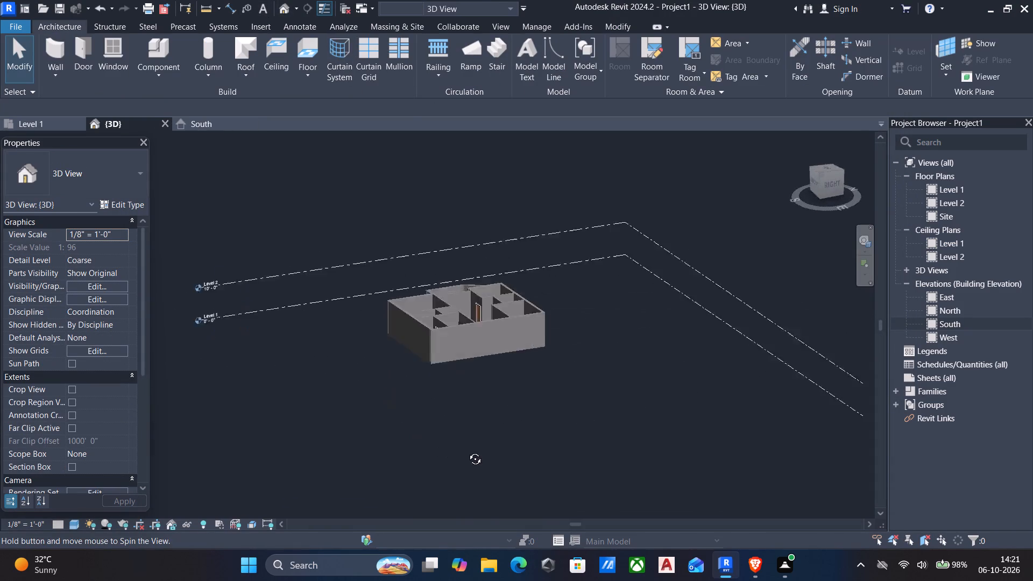
{"action": "middle_click_drag", "start_coordinate": [467, 451], "coordinate": [690, 460], "text": "shift"}
{"action": "middle_click_drag", "start_coordinate": [360, 399], "coordinate": [515, 428], "text": "shift"}
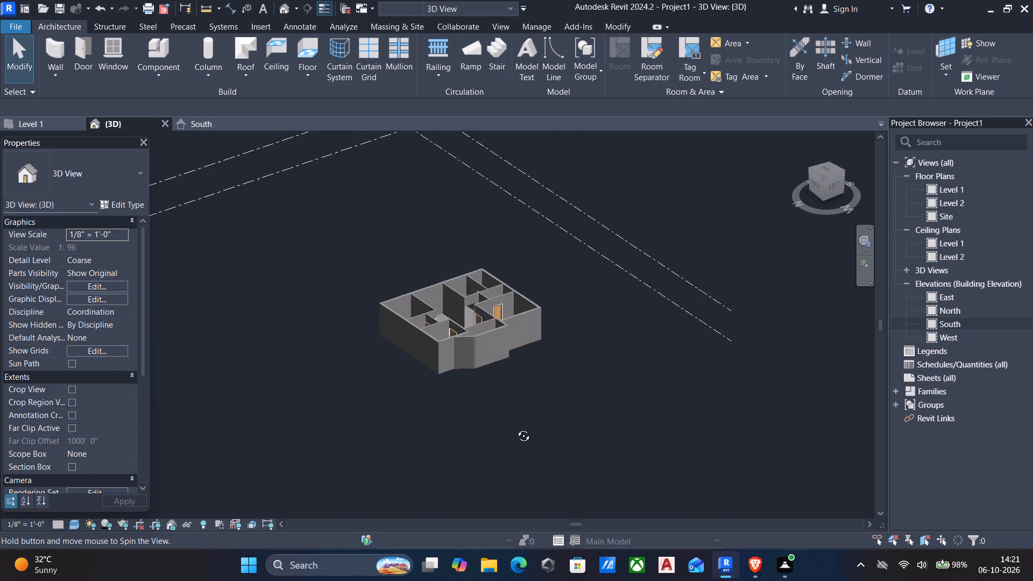
{"action": "middle_click_drag", "start_coordinate": [515, 428], "coordinate": [367, 407], "text": "shift"}
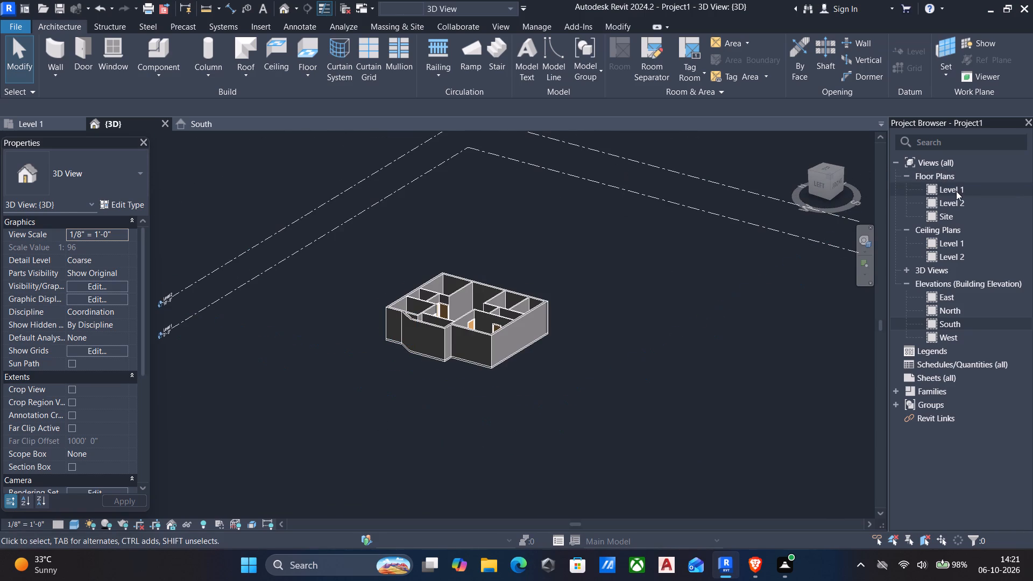
On the Level 1 floor plan, start the Window command and load the Window-Louvers family, dismissing the save reminder.
{"action": "double_click", "coordinate": [960, 191]}
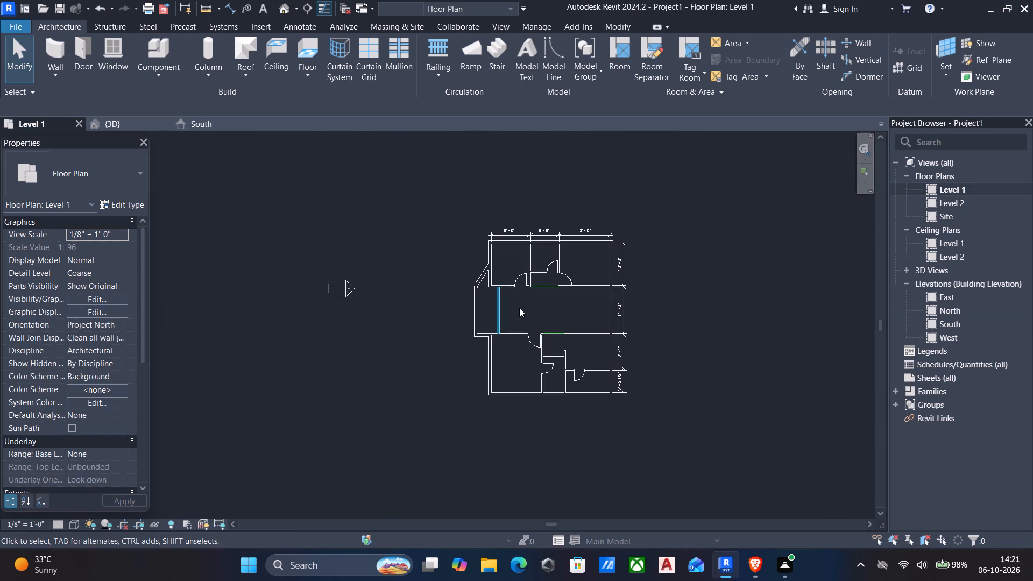
{"action": "key", "text": "w"}
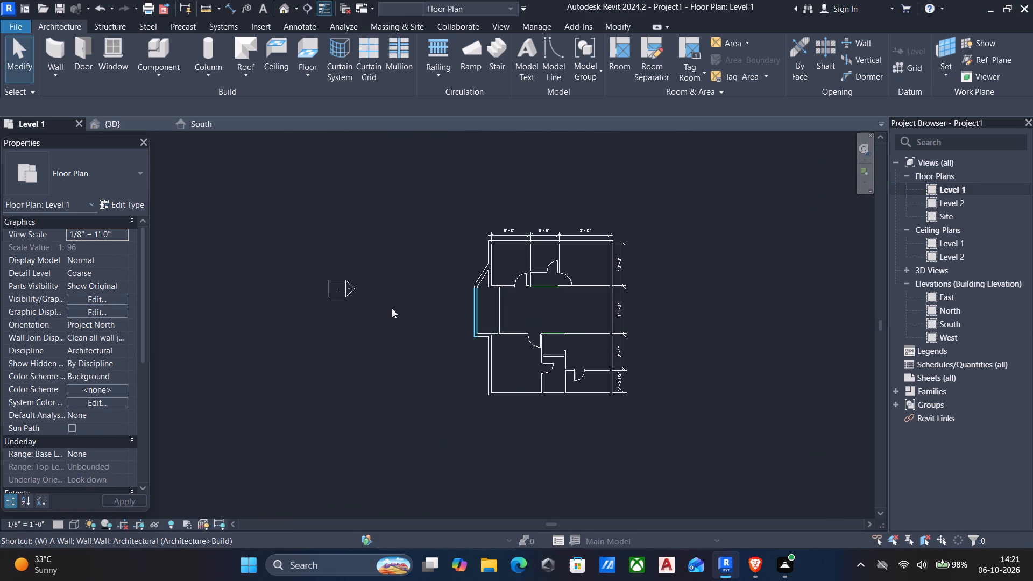
{"action": "key", "text": "n"}
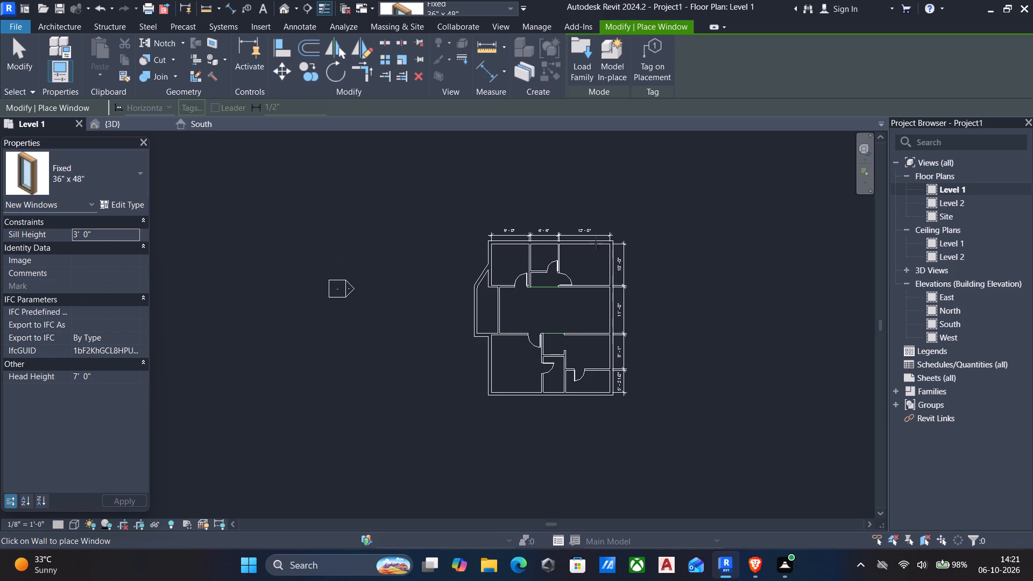
{"action": "left_click", "coordinate": [576, 40]}
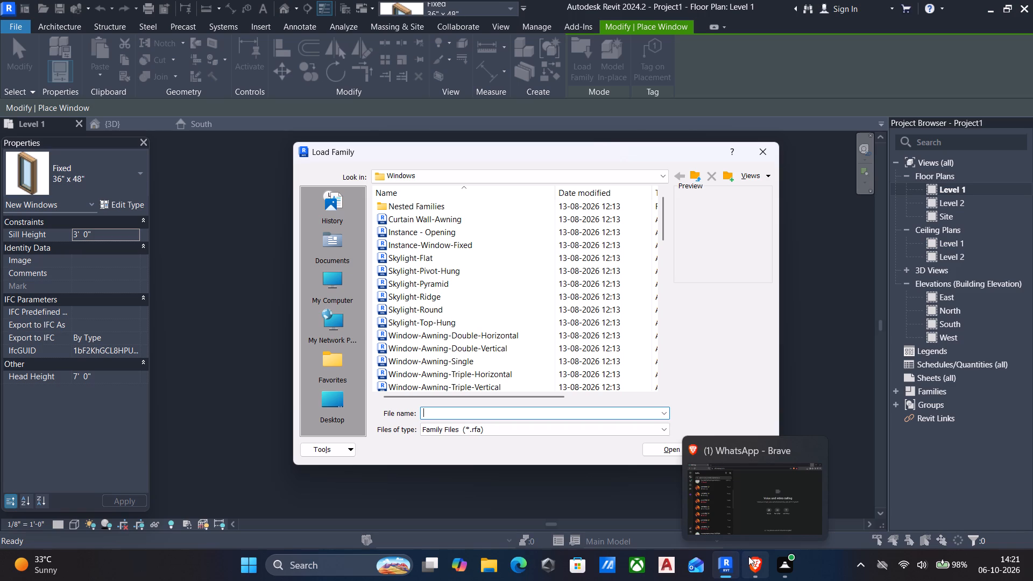
{"action": "scroll", "coordinate": [443, 402], "scroll_direction": "down", "scroll_amount": 4}
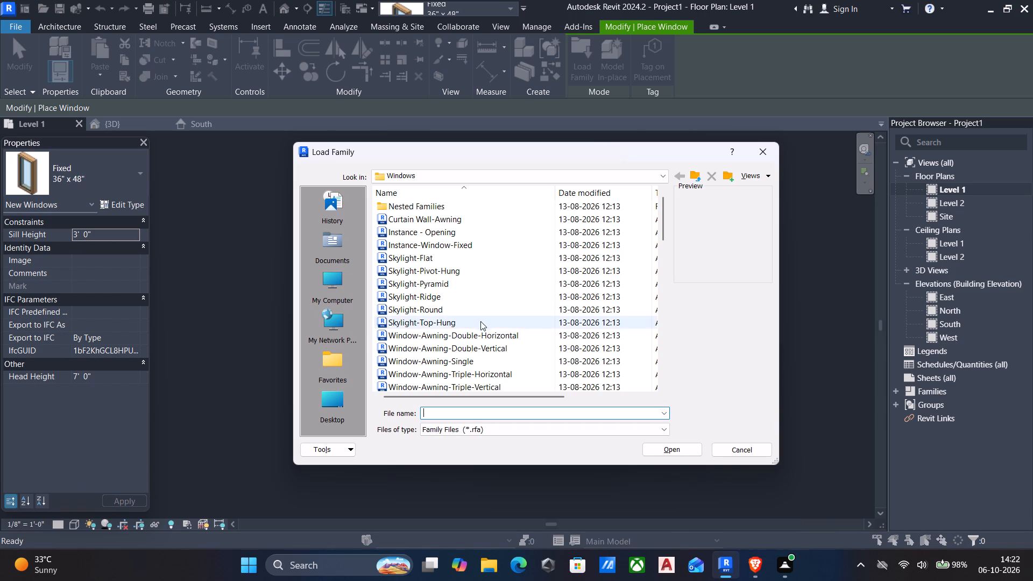
{"action": "scroll", "coordinate": [480, 317], "scroll_direction": "down", "scroll_amount": 20}
{"action": "scroll", "coordinate": [480, 317], "scroll_direction": "down", "scroll_amount": 2}
{"action": "left_click", "coordinate": [460, 373]}
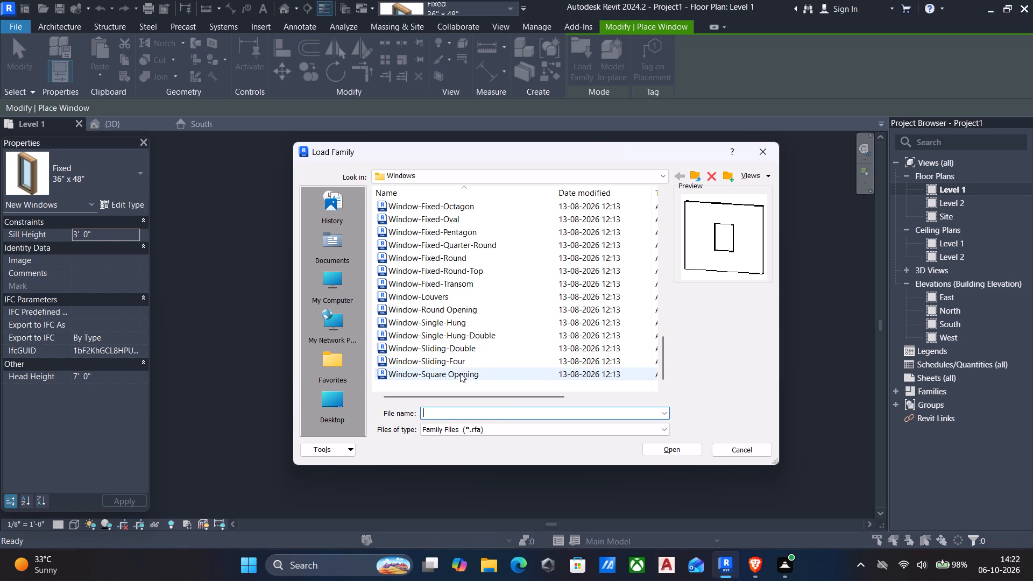
{"action": "key", "text": "Up"}
{"action": "key", "text": "Up"}
{"action": "key", "text": "Up"}
{"action": "key", "text": "Up"}
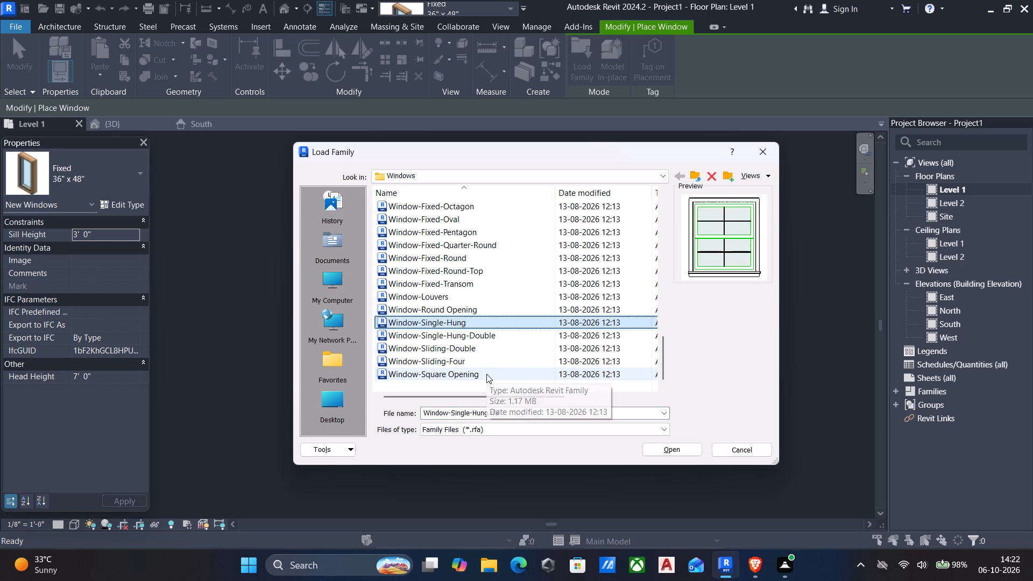
{"action": "key", "text": "Up"}
{"action": "key", "text": "Up"}
{"action": "key", "text": "Up"}
{"action": "key", "text": "Down"}
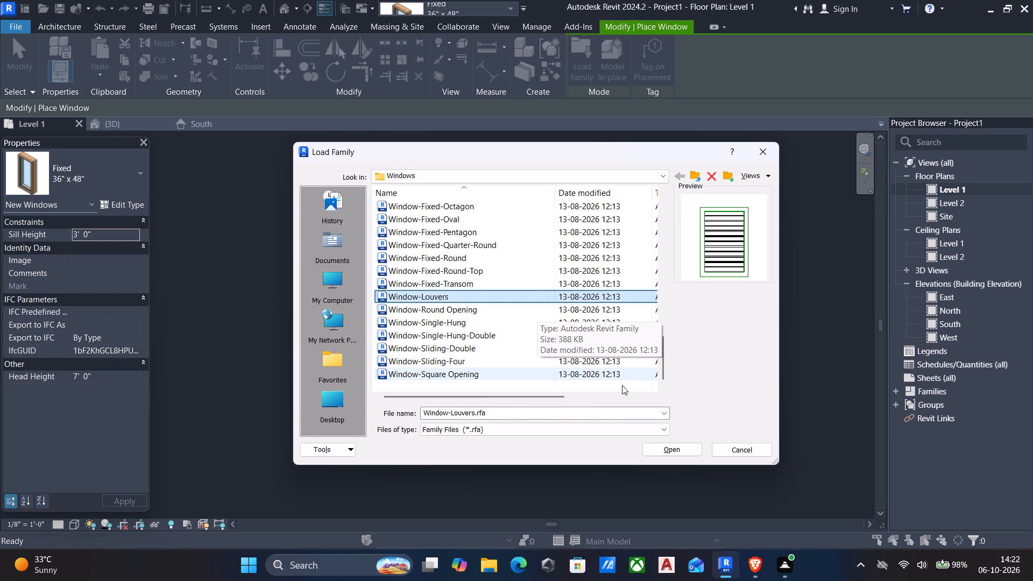
{"action": "left_click", "coordinate": [669, 449]}
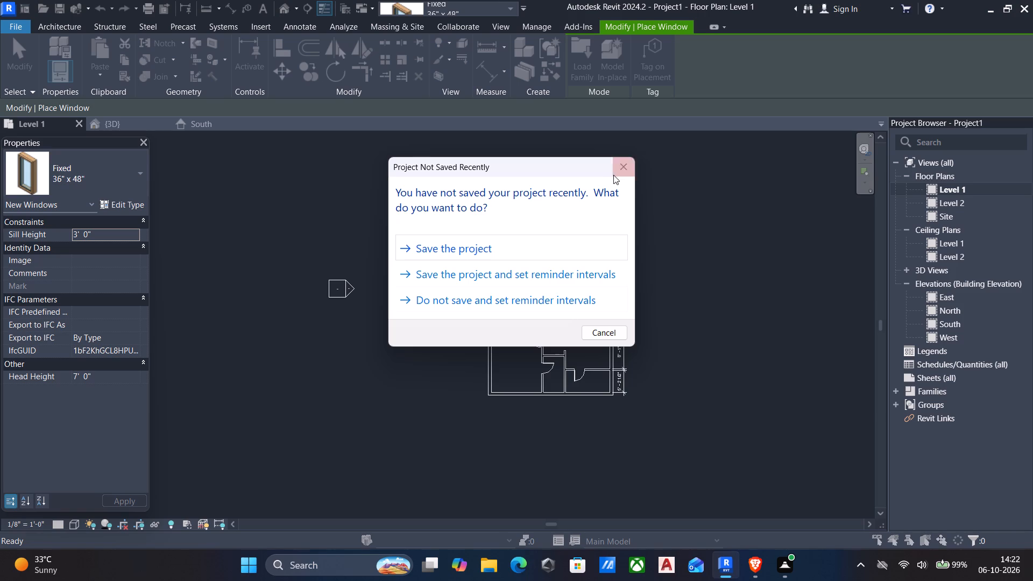
{"action": "left_click", "coordinate": [617, 174]}
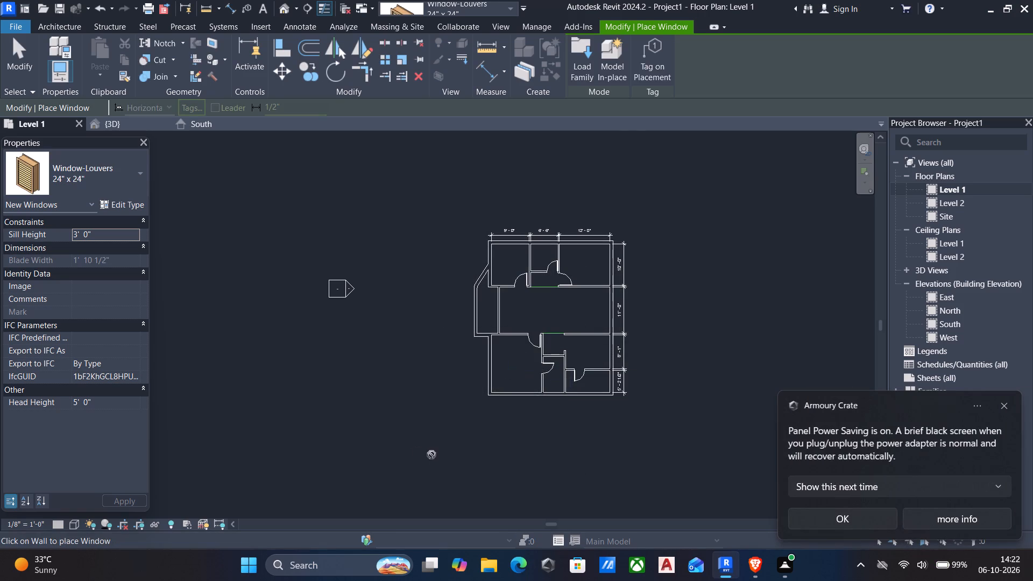
Place a 24" x 24" Window-Louvers window in the outer wall along the bottom of the Level 1 plan.
{"action": "scroll", "coordinate": [560, 400], "scroll_direction": "up", "scroll_amount": 4}
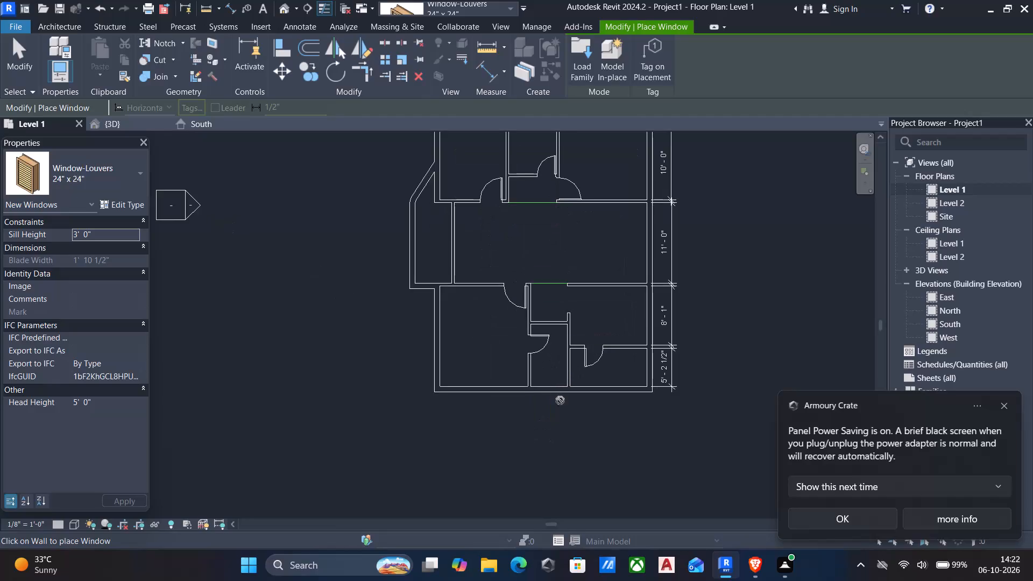
{"action": "middle_click_drag", "start_coordinate": [550, 394], "coordinate": [548, 459]}
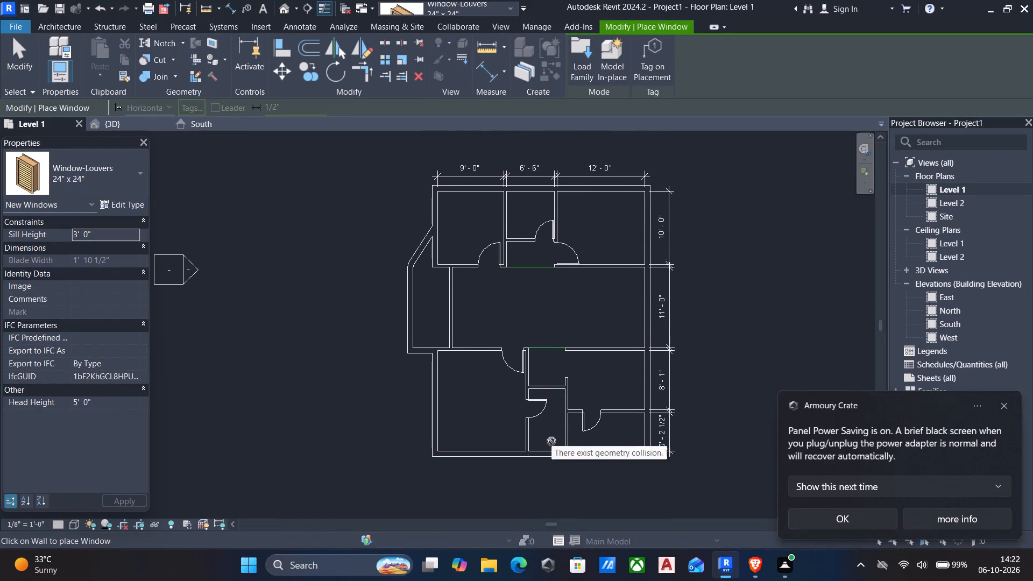
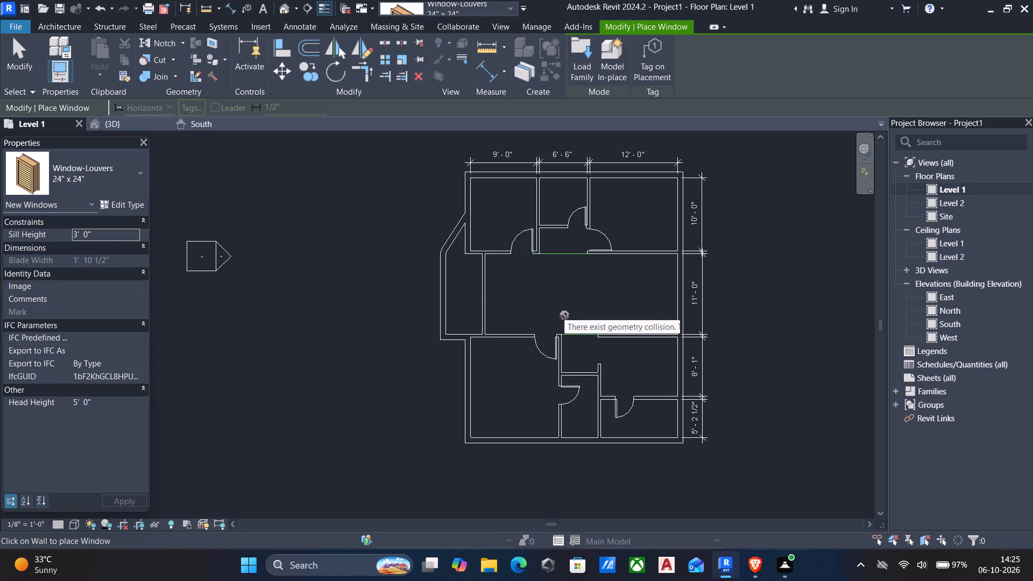
Place a 24" x 24" Window-Louvers window in the top outer wall of the 6'-6" room, about 1'-0" from its left partition.
{"action": "middle_click_drag", "start_coordinate": [653, 166], "coordinate": [681, 215]}
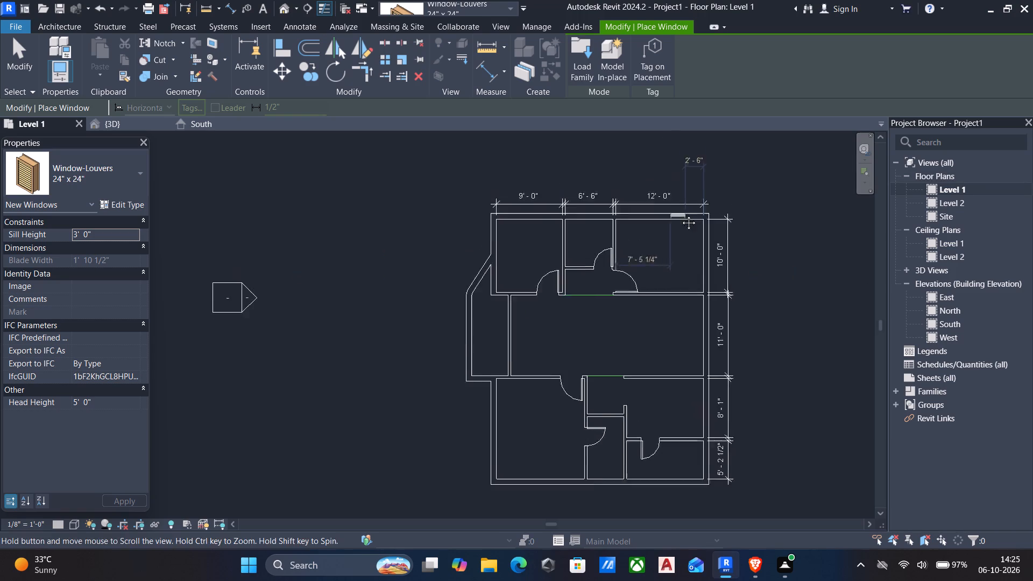
{"action": "middle_click_drag", "start_coordinate": [681, 215], "coordinate": [691, 246]}
{"action": "scroll", "coordinate": [605, 242], "scroll_direction": "up", "scroll_amount": 5}
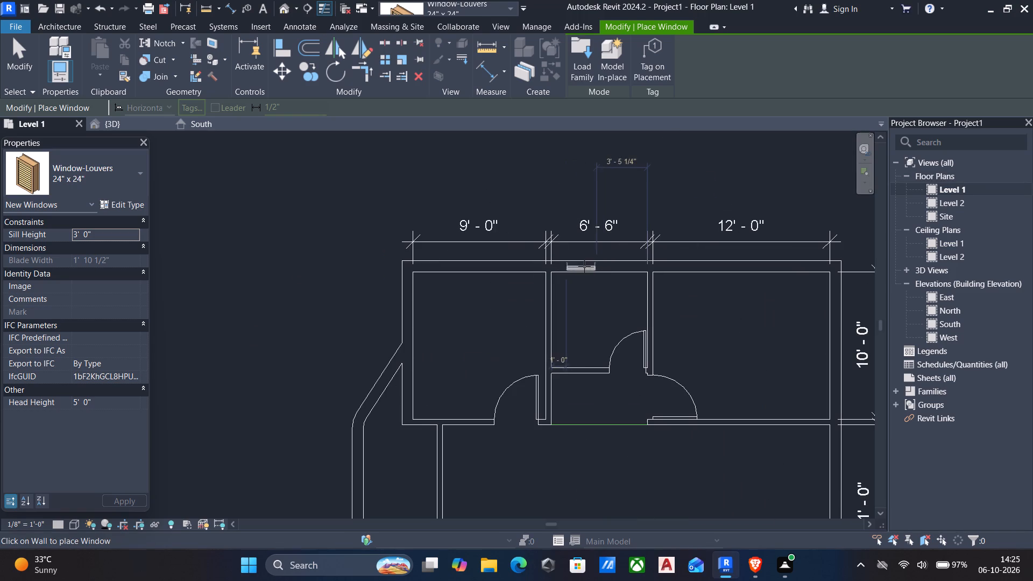
{"action": "scroll", "coordinate": [570, 267], "scroll_direction": "up", "scroll_amount": 2}
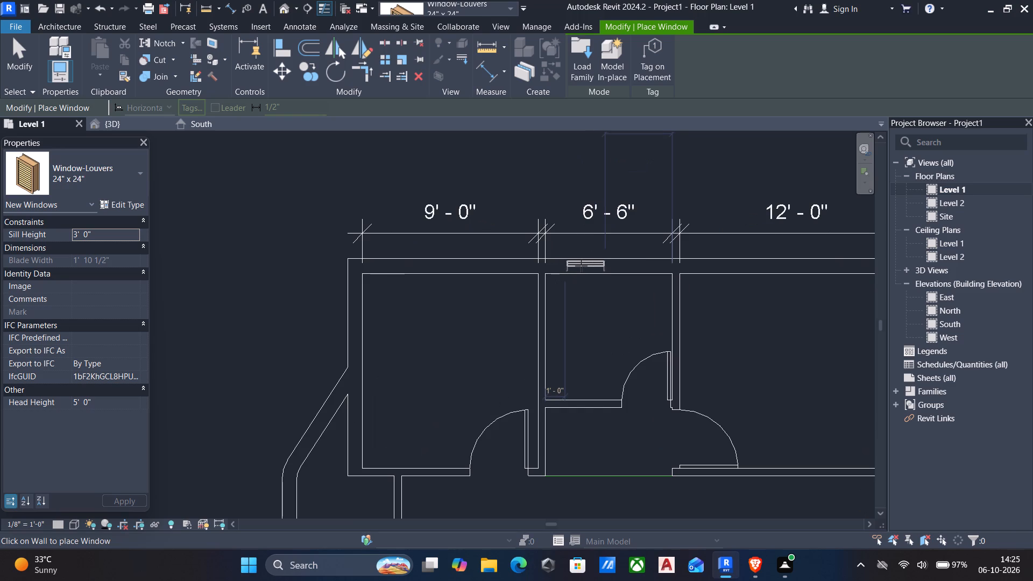
{"action": "left_click", "coordinate": [581, 266]}
Place another 24" x 24" louver window in the bottom outer wall of the small middle room, about 2" from its right partition.
{"action": "scroll", "coordinate": [584, 270], "scroll_direction": "down", "scroll_amount": 4}
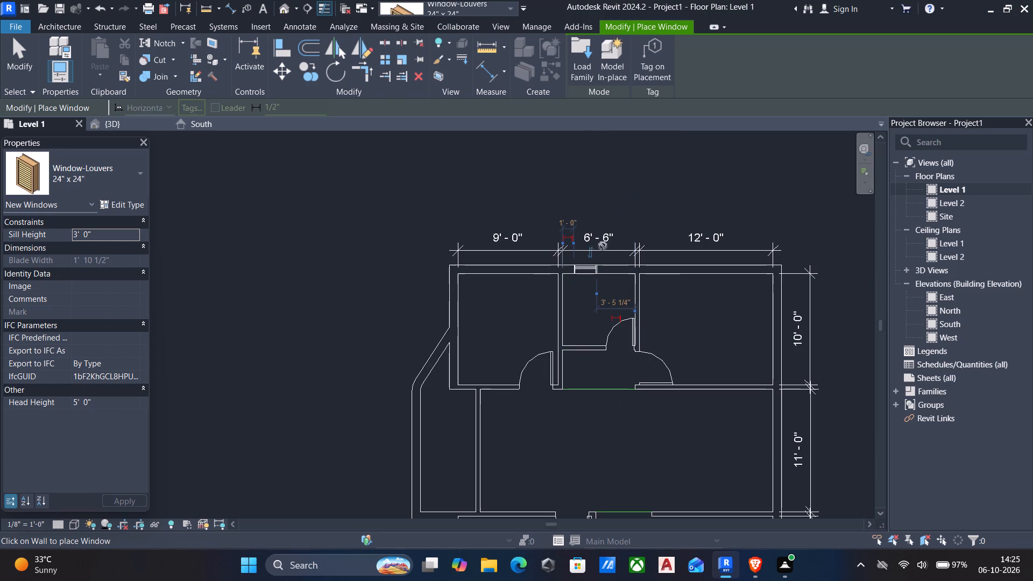
{"action": "scroll", "coordinate": [609, 262], "scroll_direction": "down", "scroll_amount": 4}
{"action": "middle_click_drag", "start_coordinate": [623, 286], "coordinate": [654, 175]}
{"action": "scroll", "coordinate": [654, 175], "scroll_direction": "down", "scroll_amount": 1}
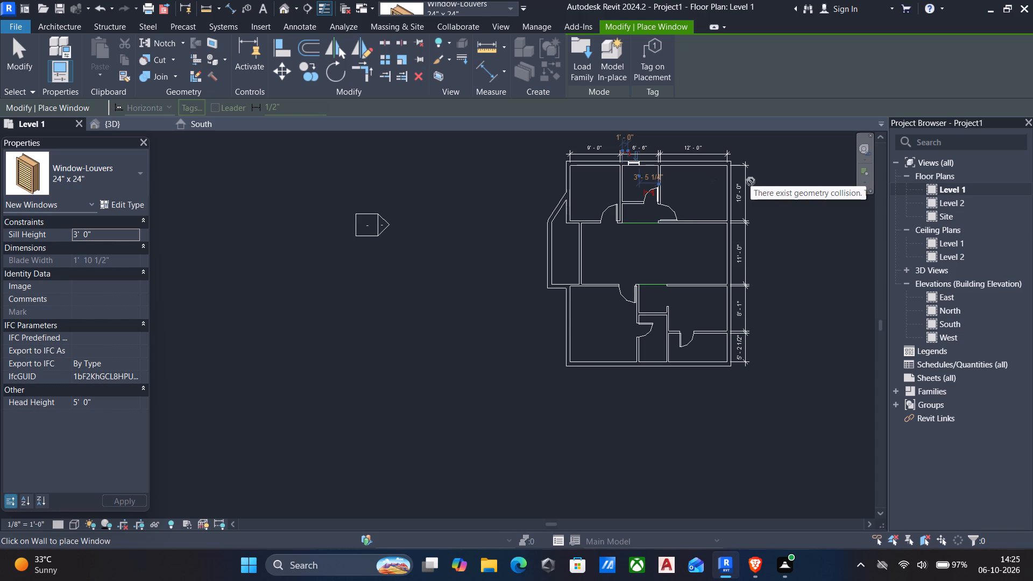
{"action": "middle_click_drag", "start_coordinate": [749, 217], "coordinate": [745, 235]}
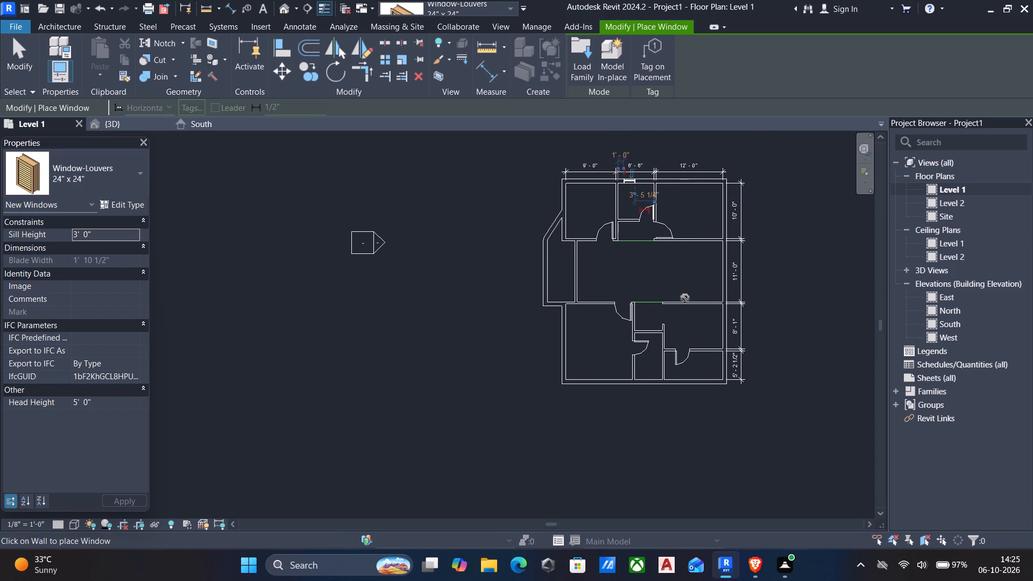
{"action": "scroll", "coordinate": [685, 341], "scroll_direction": "up", "scroll_amount": 4}
{"action": "scroll", "coordinate": [623, 422], "scroll_direction": "up", "scroll_amount": 4}
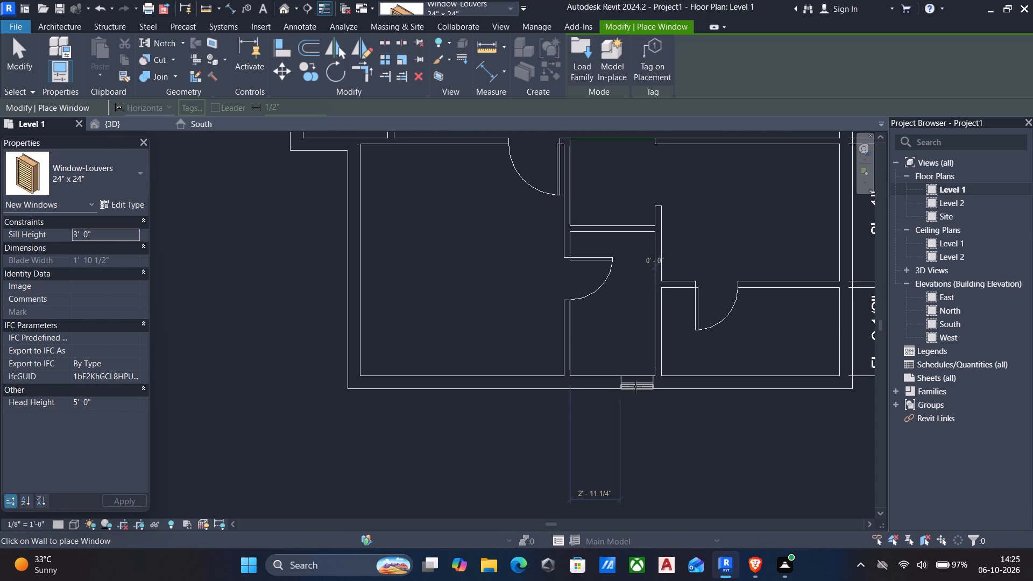
{"action": "scroll", "coordinate": [633, 385], "scroll_direction": "up", "scroll_amount": 4}
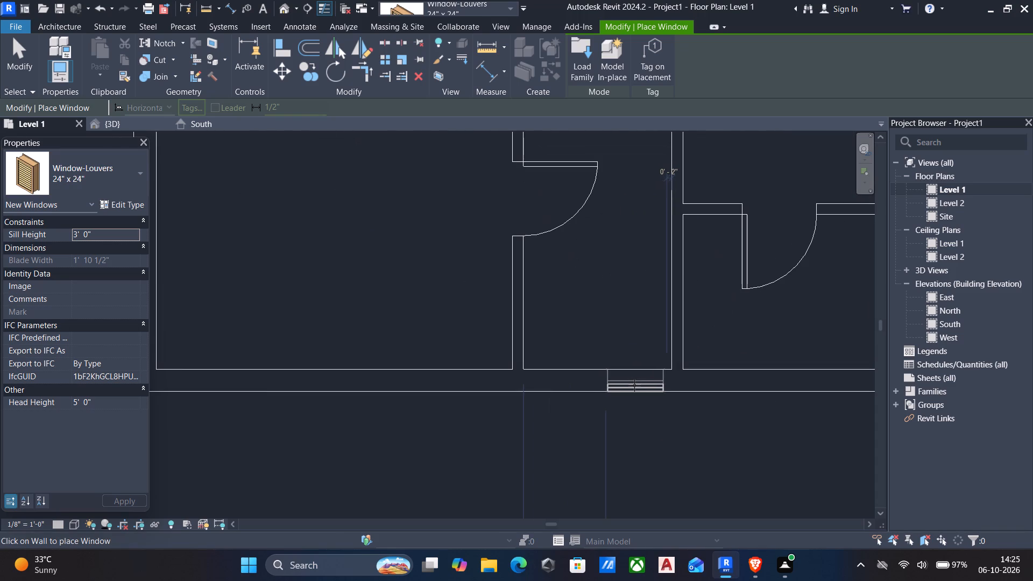
{"action": "left_click", "coordinate": [634, 385]}
{"action": "scroll", "coordinate": [634, 381], "scroll_direction": "down", "scroll_amount": 9}
{"action": "middle_click_drag", "start_coordinate": [655, 345], "coordinate": [742, 342]}
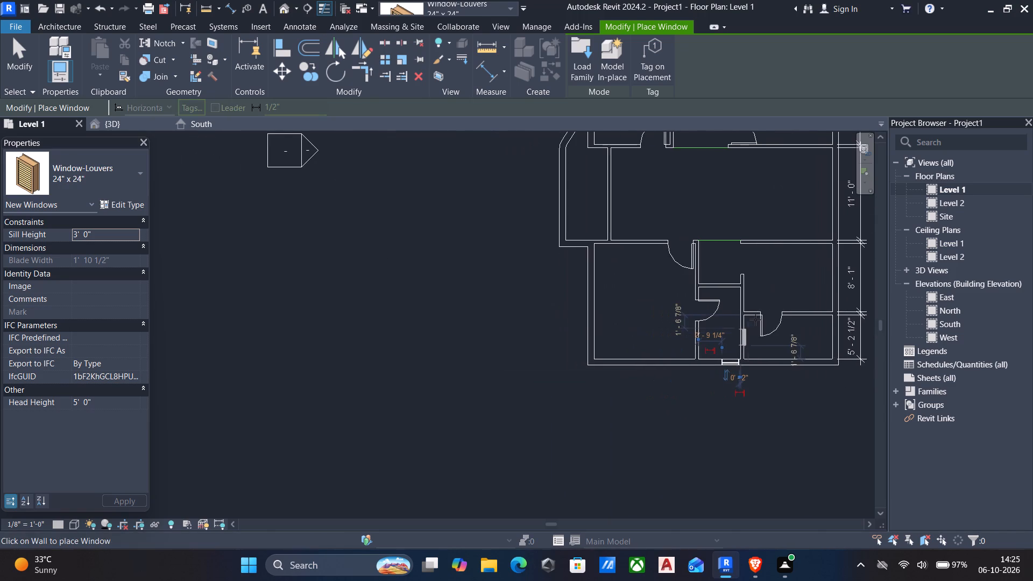
{"action": "key", "text": "Escape"}
{"action": "middle_click_drag", "start_coordinate": [709, 316], "coordinate": [662, 340]}
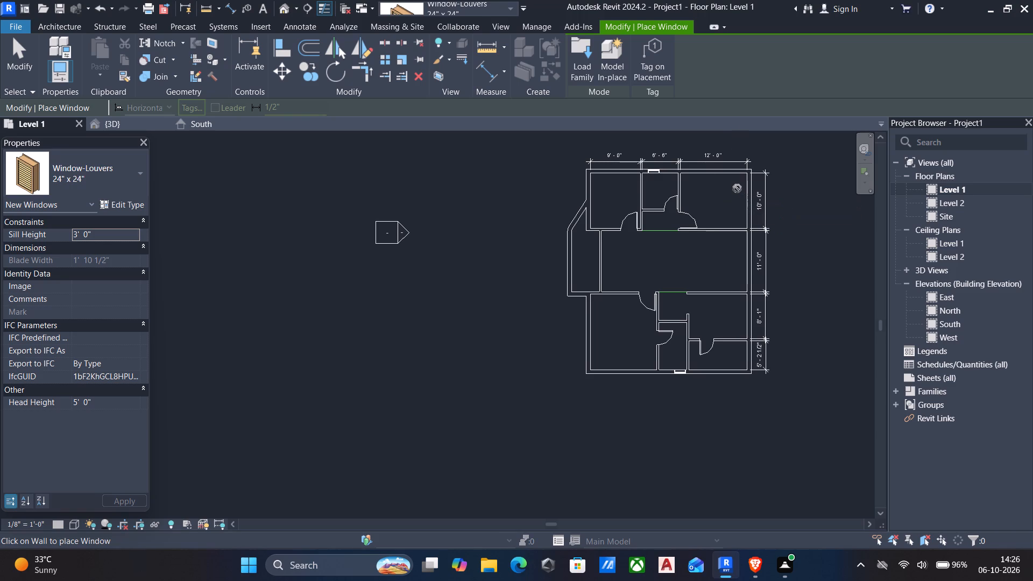
{"action": "middle_click_drag", "start_coordinate": [777, 202], "coordinate": [799, 196]}
{"action": "scroll", "coordinate": [799, 196], "scroll_direction": "down", "scroll_amount": 2}
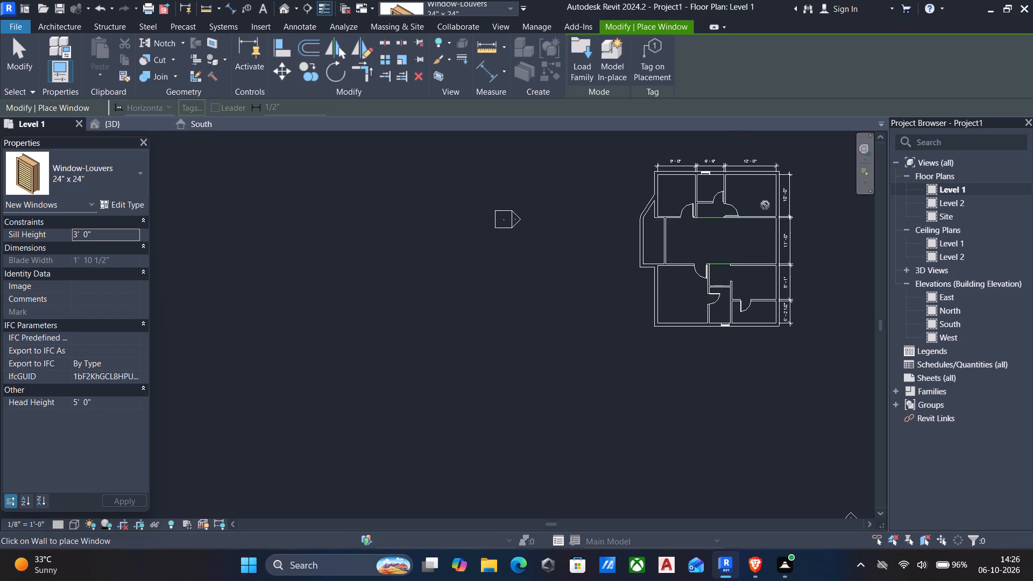
{"action": "middle_click_drag", "start_coordinate": [765, 205], "coordinate": [681, 236]}
{"action": "key", "text": "Escape"}
{"action": "middle_click_drag", "start_coordinate": [646, 260], "coordinate": [644, 189]}
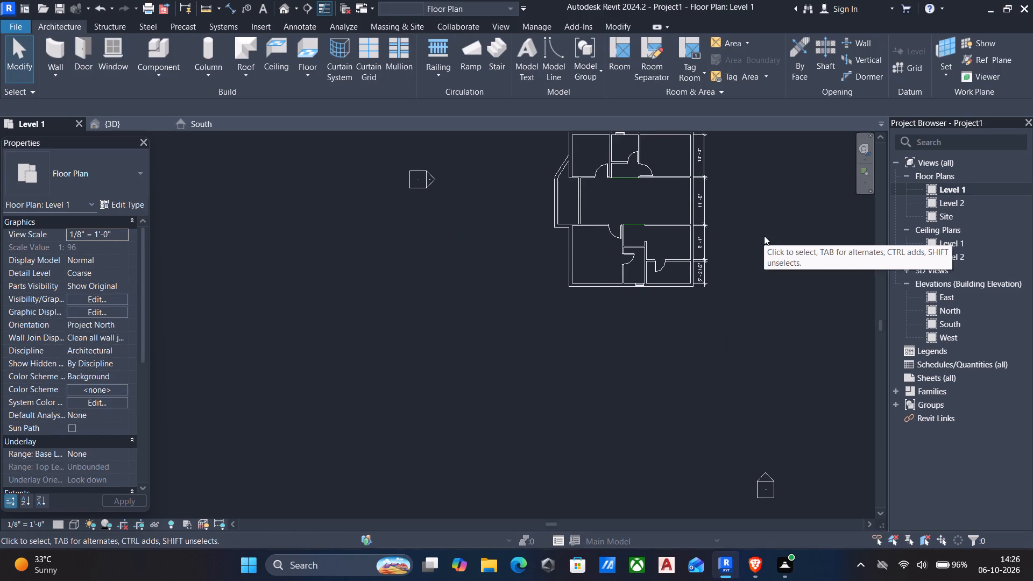
Restart the Window command and load the Window-Awning-Triple-Horizontal family with its 72" x 32" type.
{"action": "type", "text": "wn"}
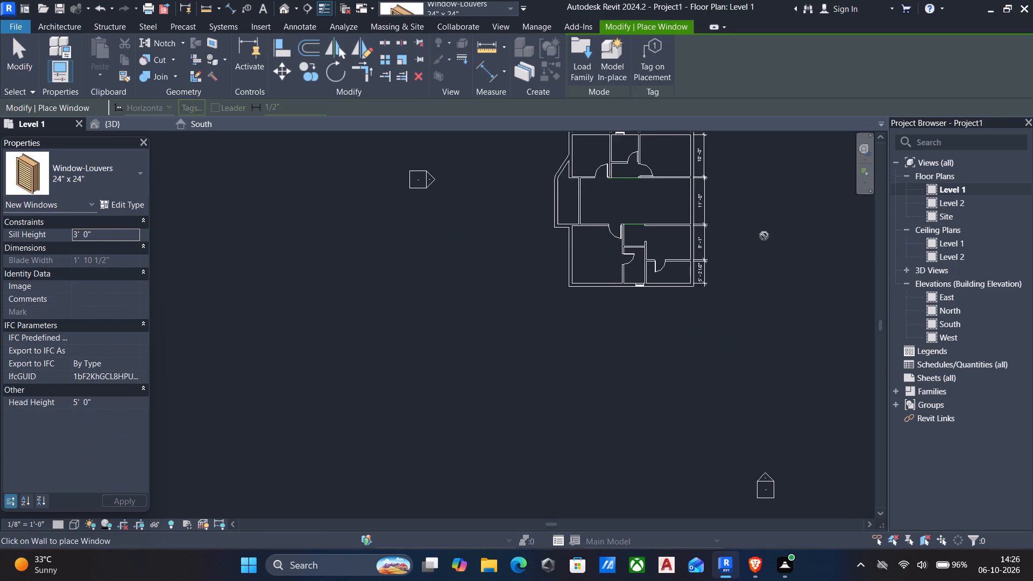
{"action": "left_click", "coordinate": [116, 181]}
{"action": "left_click", "coordinate": [106, 166]}
{"action": "left_click", "coordinate": [583, 54]}
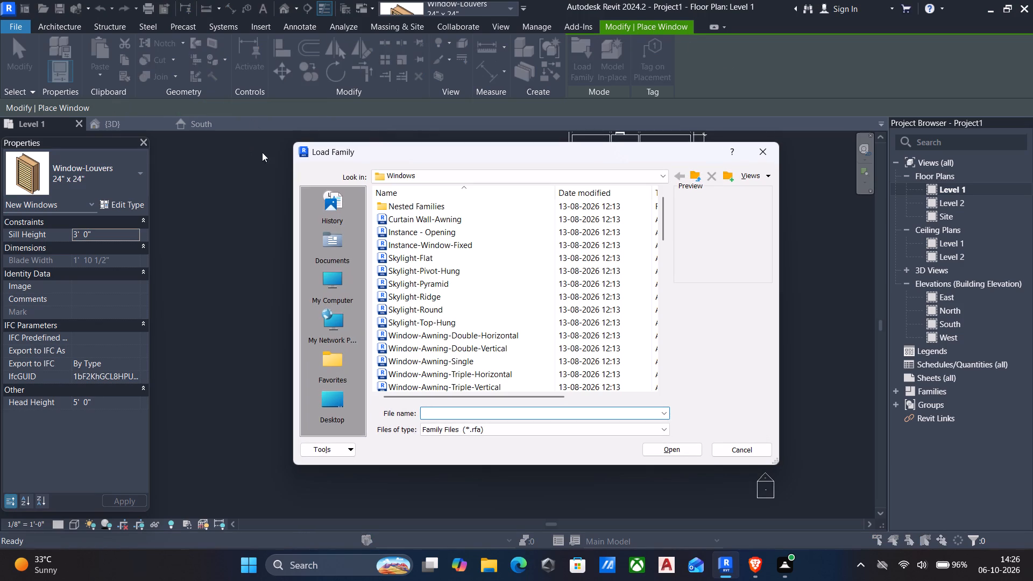
{"action": "left_click", "coordinate": [402, 219]}
{"action": "key", "text": "Down"}
{"action": "key", "text": "Down"}
{"action": "key", "text": "Down"}
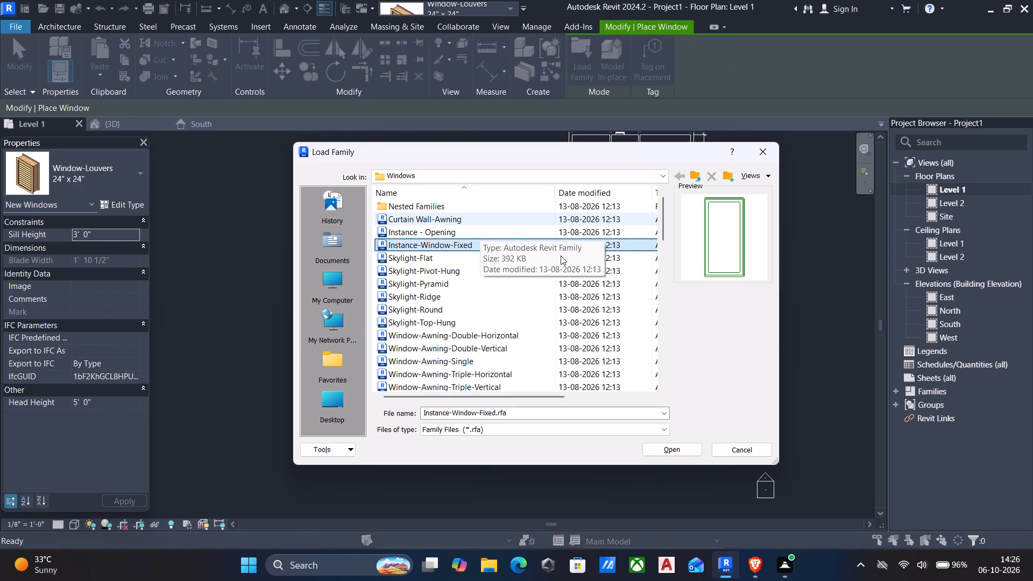
{"action": "key", "text": "Down"}
{"action": "key", "text": "Down"}
{"action": "key", "text": "Down"}
{"action": "key", "text": "Down"}
{"action": "key", "text": "Down"}
{"action": "key", "text": "Down"}
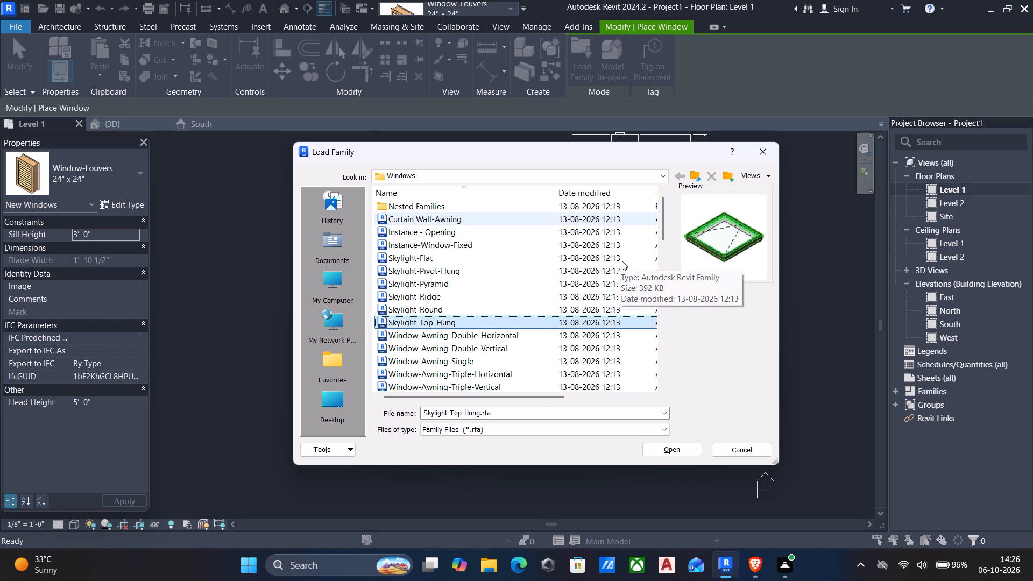
{"action": "key", "text": "Down"}
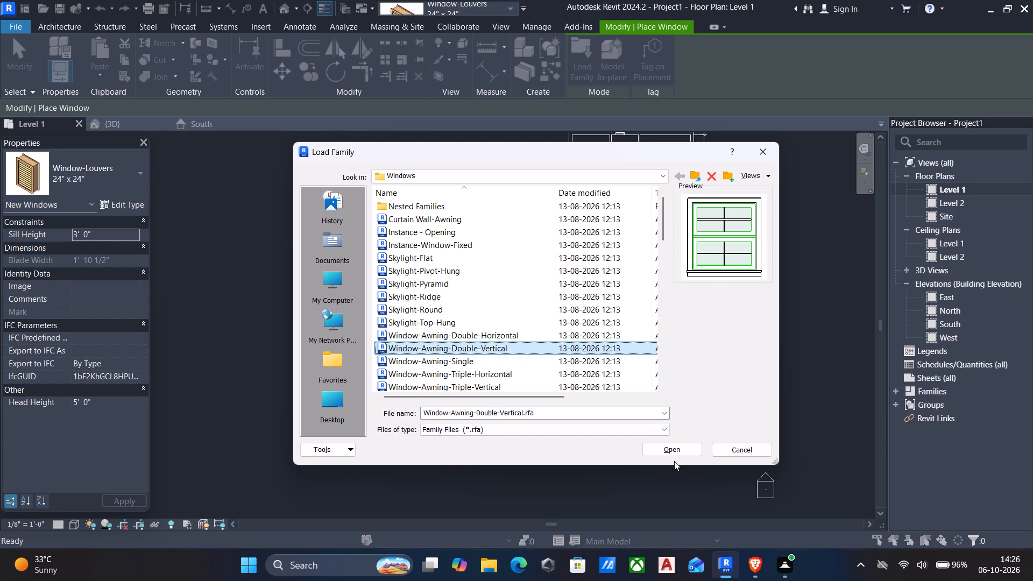
{"action": "key", "text": "Down"}
{"action": "key", "text": "Down"}
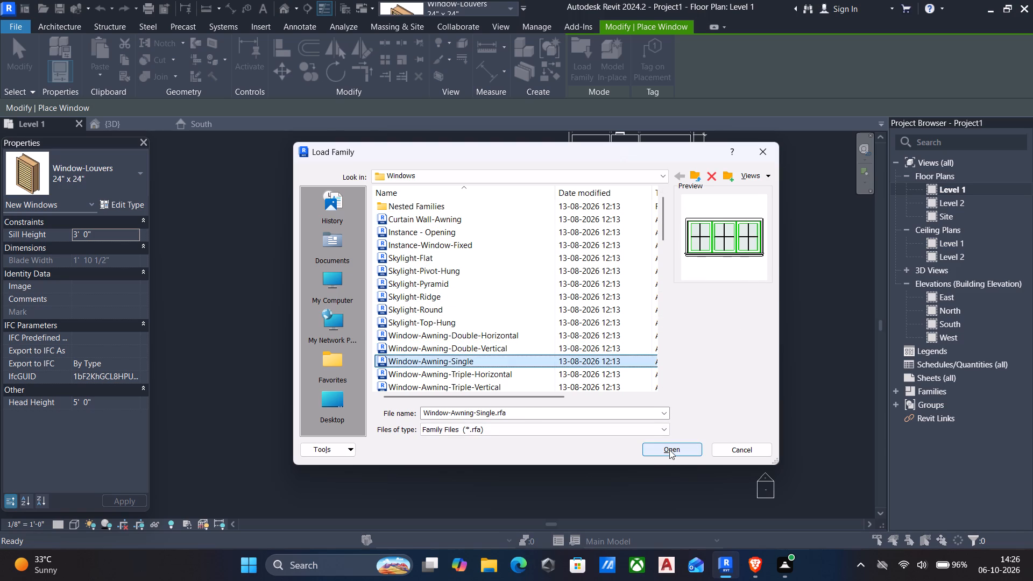
{"action": "left_click", "coordinate": [669, 450]}
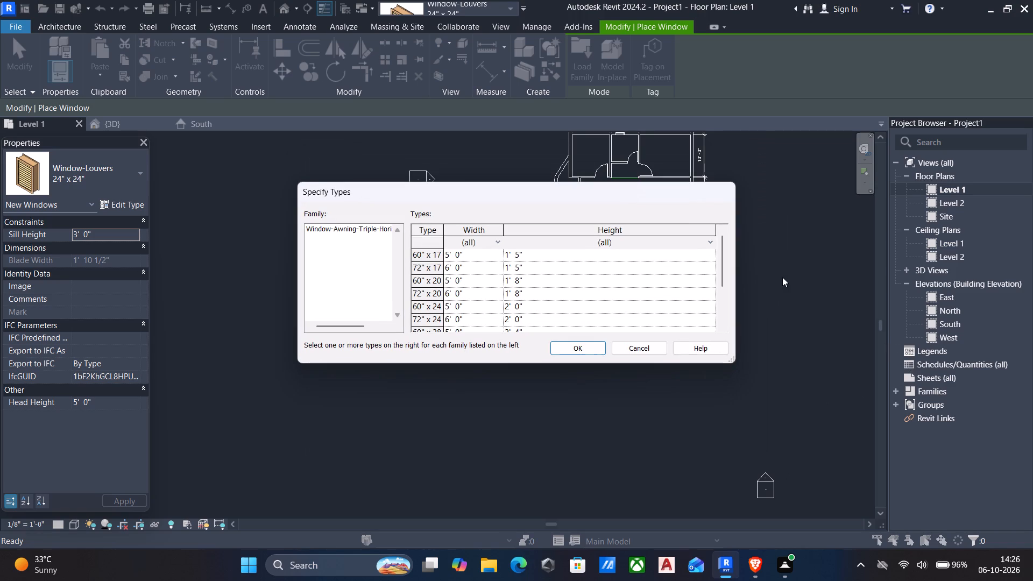
{"action": "scroll", "coordinate": [512, 279], "scroll_direction": "down", "scroll_amount": 4}
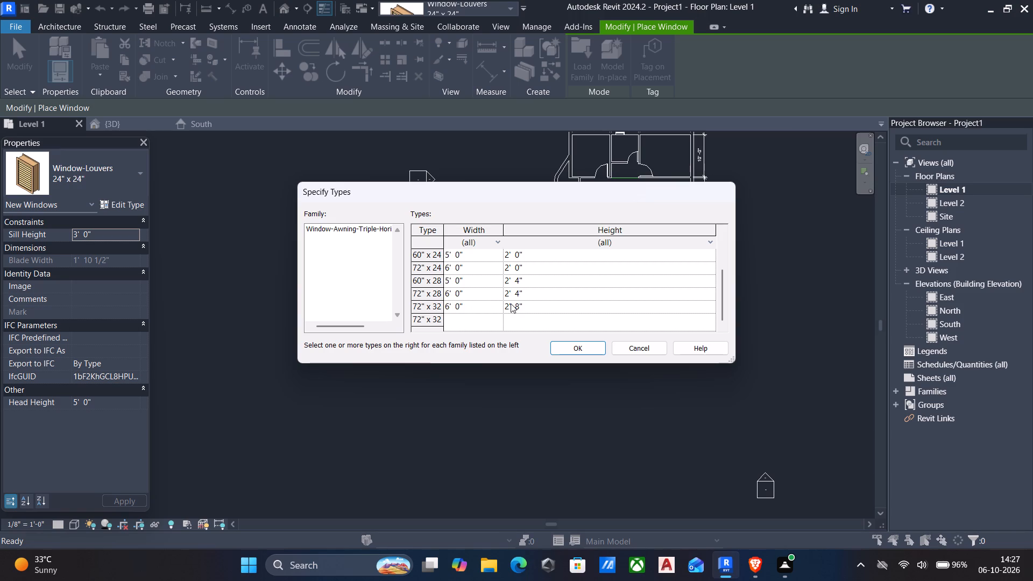
{"action": "left_click", "coordinate": [479, 308]}
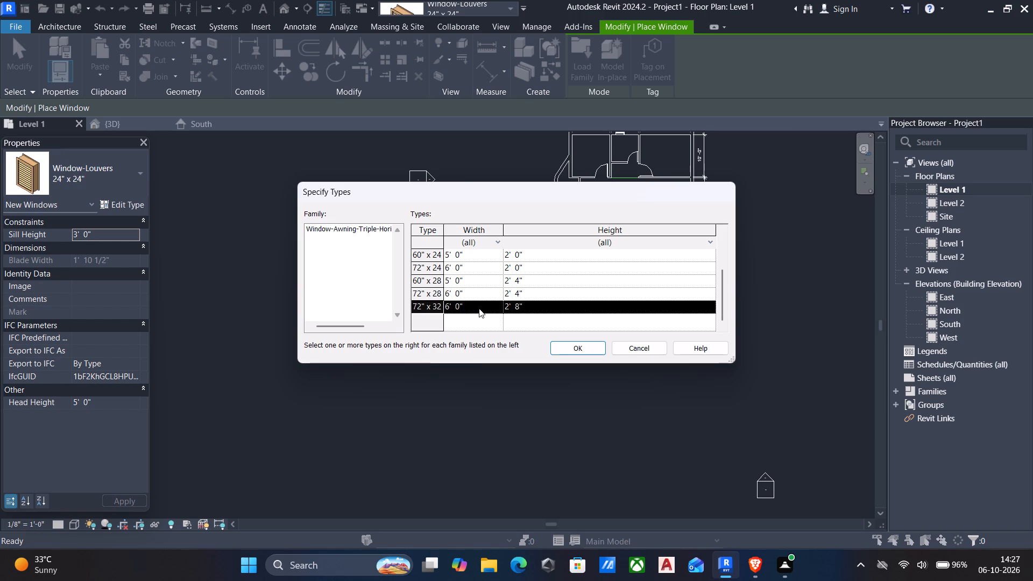
{"action": "left_click", "coordinate": [581, 350]}
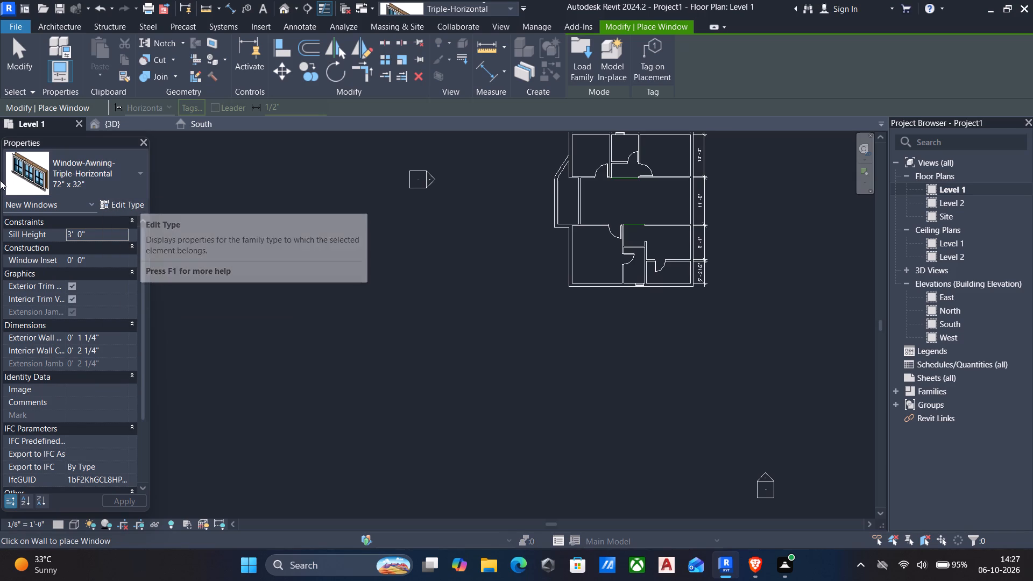
Place the 72" x 32" triple awning window in the wall between the 11'-0" central room and the bay, about 2'-0" from its lower end.
{"action": "scroll", "coordinate": [38, 179], "scroll_direction": "up", "scroll_amount": 3}
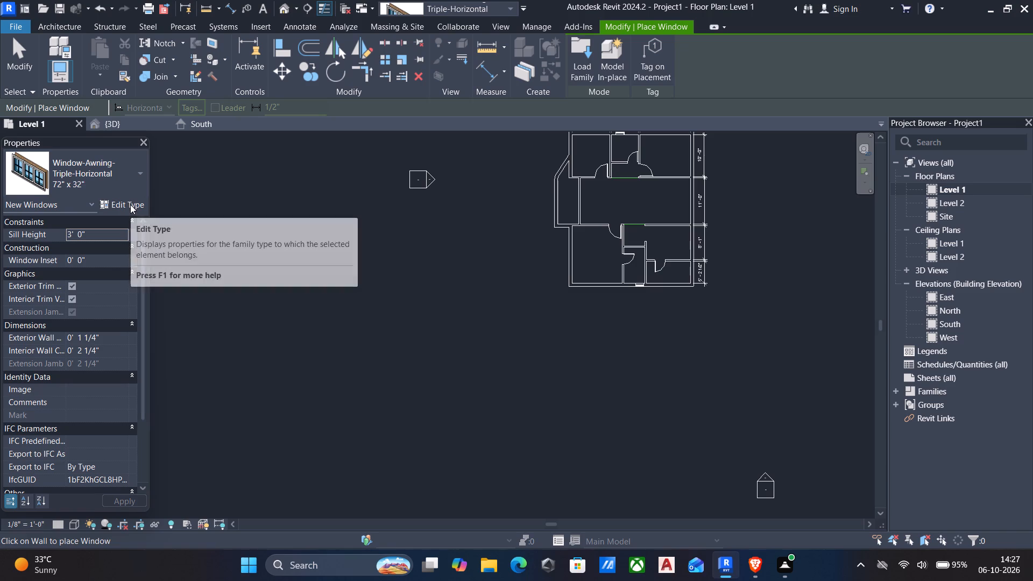
{"action": "scroll", "coordinate": [604, 286], "scroll_direction": "up", "scroll_amount": 2}
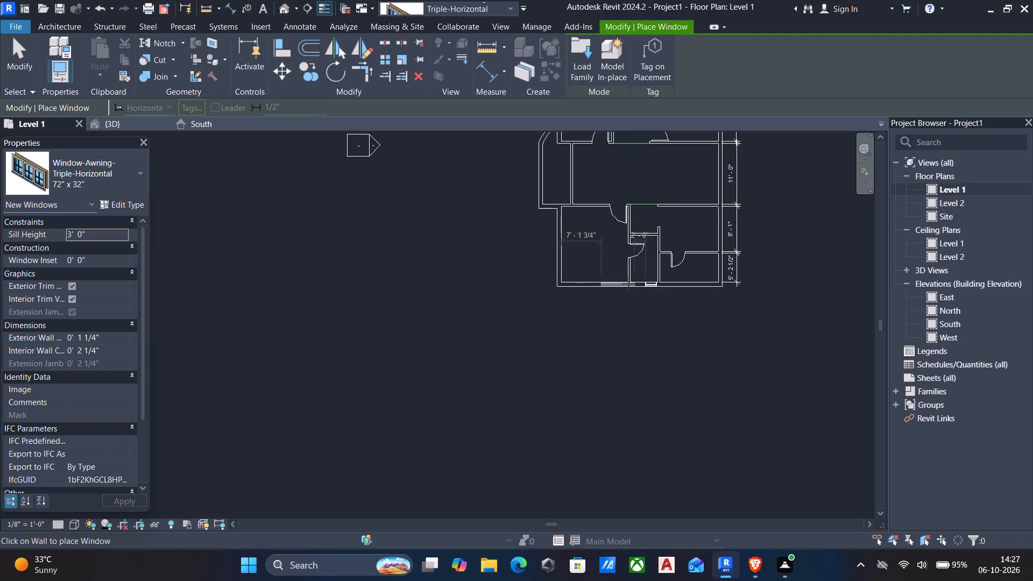
{"action": "middle_click_drag", "start_coordinate": [600, 256], "coordinate": [600, 315]}
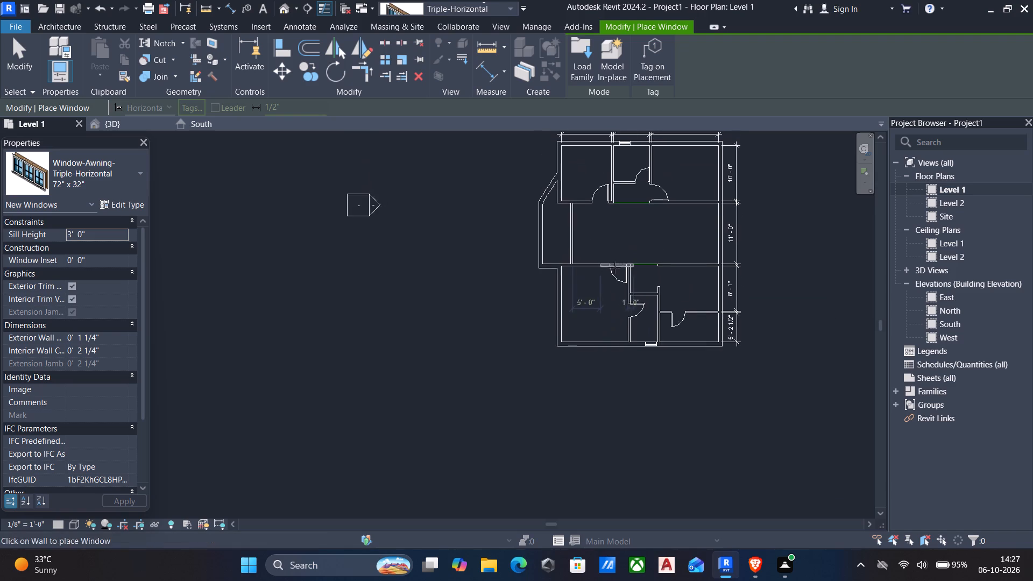
{"action": "scroll", "coordinate": [584, 228], "scroll_direction": "up", "scroll_amount": 5}
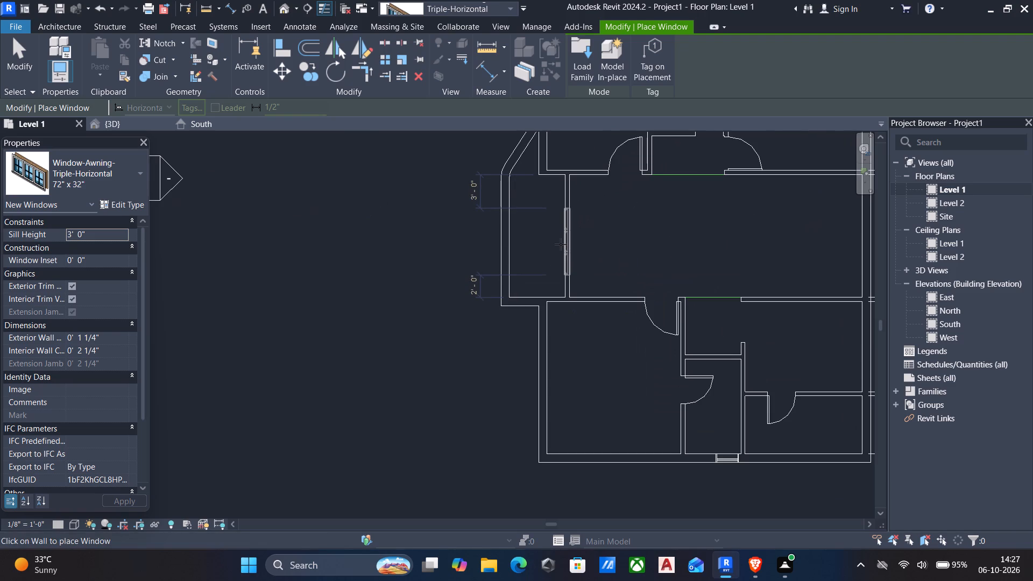
{"action": "left_click", "coordinate": [561, 244]}
{"action": "key", "text": "Escape"}
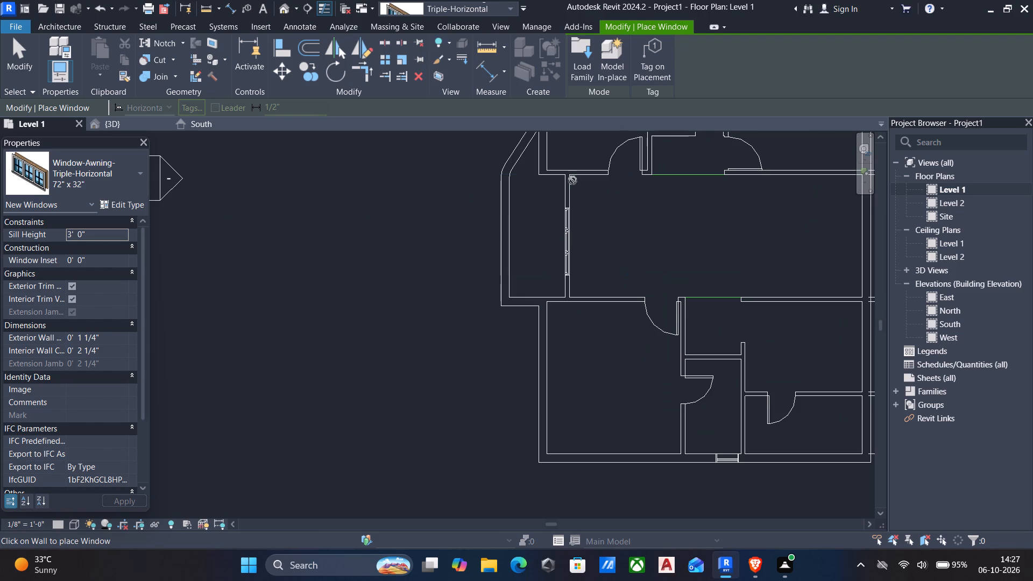
{"action": "scroll", "coordinate": [567, 246], "scroll_direction": "up", "scroll_amount": 4}
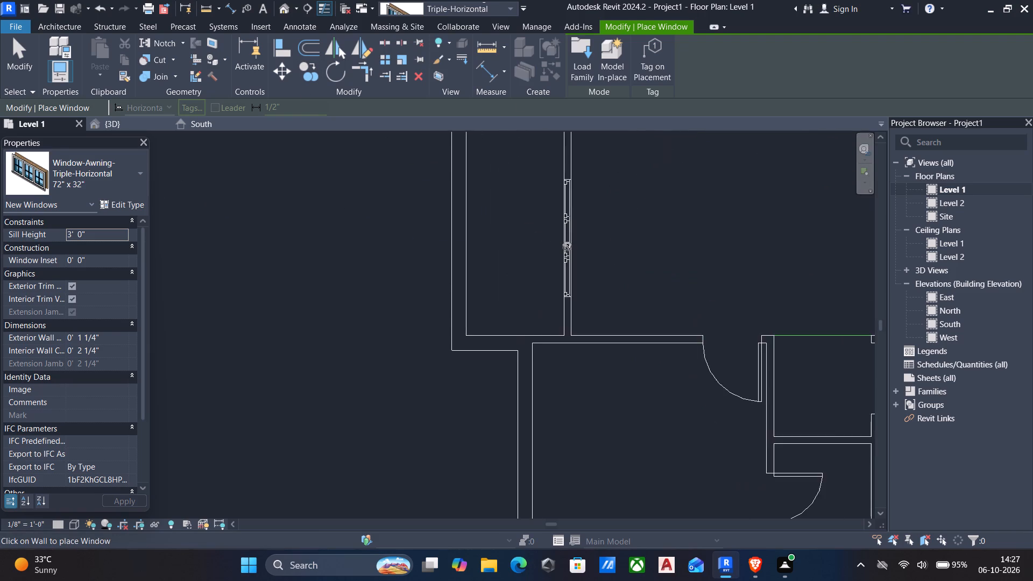
{"action": "scroll", "coordinate": [567, 246], "scroll_direction": "up", "scroll_amount": 1}
{"action": "key", "text": "Escape"}
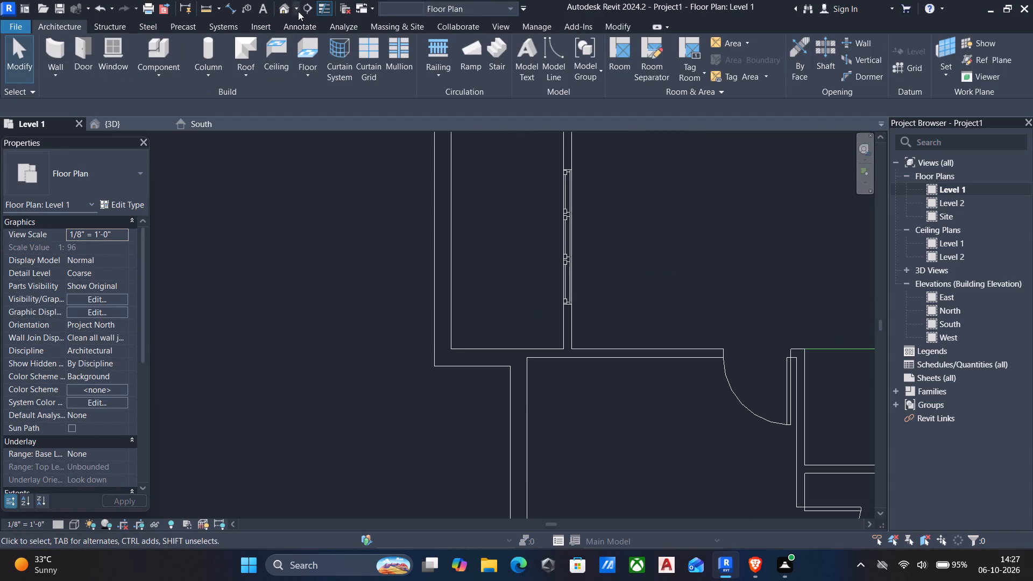
Examine the triple awning window in the central room's wall from inside the building in the 3D view.
{"action": "left_click", "coordinate": [290, 10]}
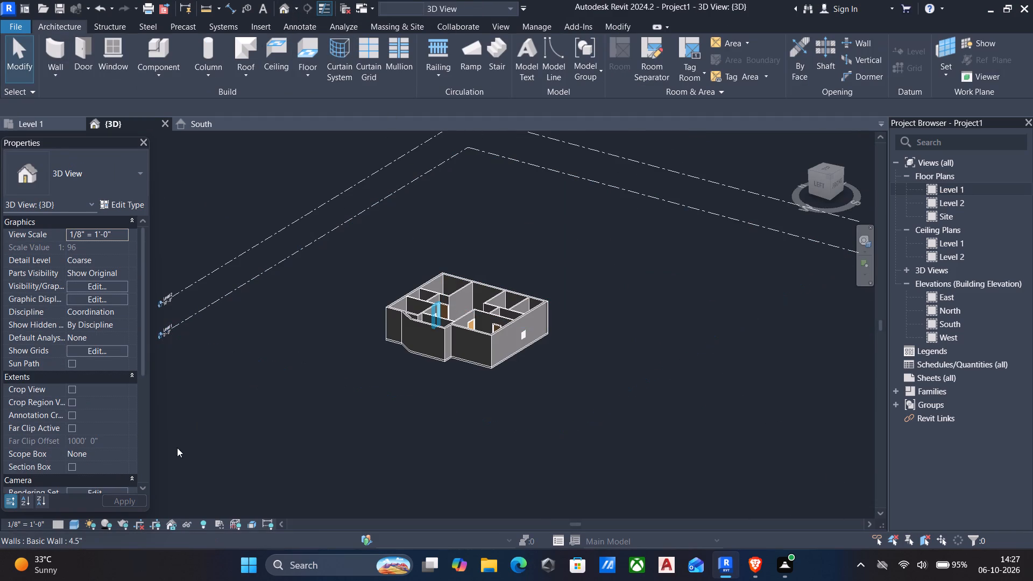
{"action": "middle_click_drag", "start_coordinate": [488, 372], "coordinate": [585, 387], "text": "shift"}
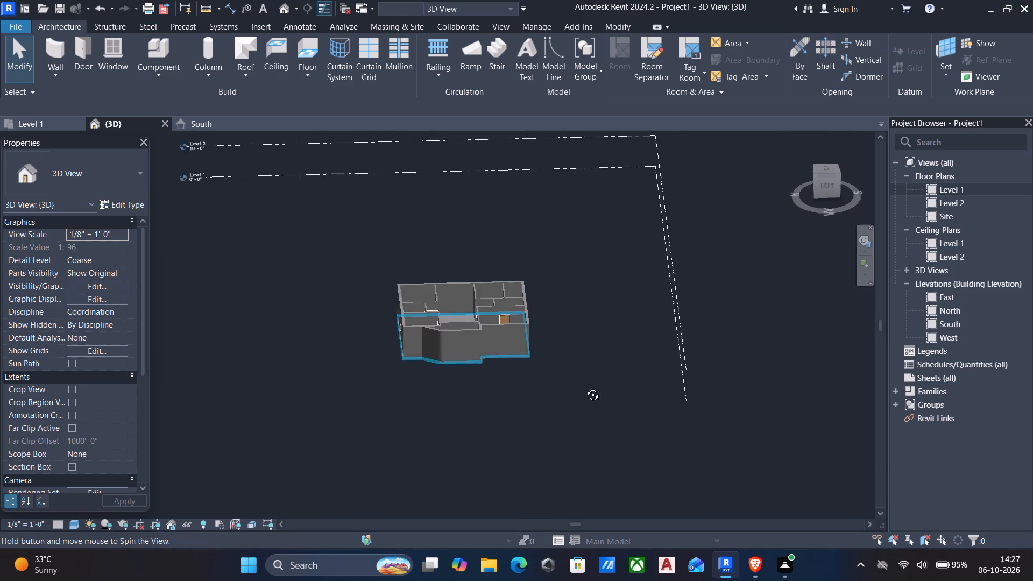
{"action": "middle_click_drag", "start_coordinate": [585, 387], "coordinate": [866, 452], "text": "shift"}
{"action": "scroll", "coordinate": [493, 328], "scroll_direction": "up", "scroll_amount": 4}
{"action": "middle_click_drag", "start_coordinate": [473, 321], "coordinate": [522, 299], "text": "shift"}
{"action": "scroll", "coordinate": [403, 272], "scroll_direction": "up", "scroll_amount": 6}
{"action": "scroll", "coordinate": [610, 295], "scroll_direction": "up", "scroll_amount": 4}
{"action": "middle_click_drag", "start_coordinate": [644, 302], "coordinate": [622, 289]}
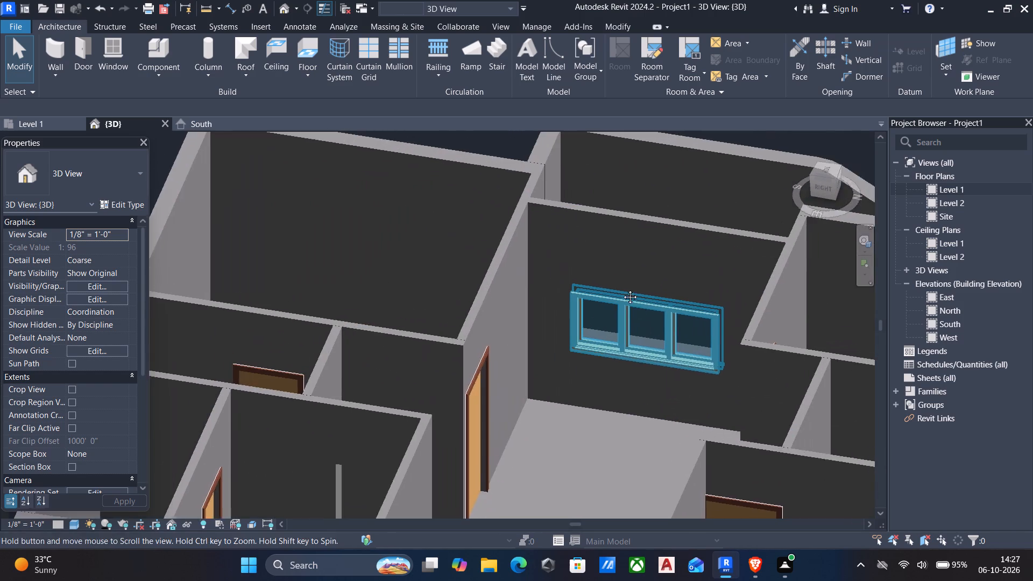
{"action": "middle_click_drag", "start_coordinate": [622, 289], "coordinate": [596, 264]}
{"action": "left_click", "coordinate": [585, 264]}
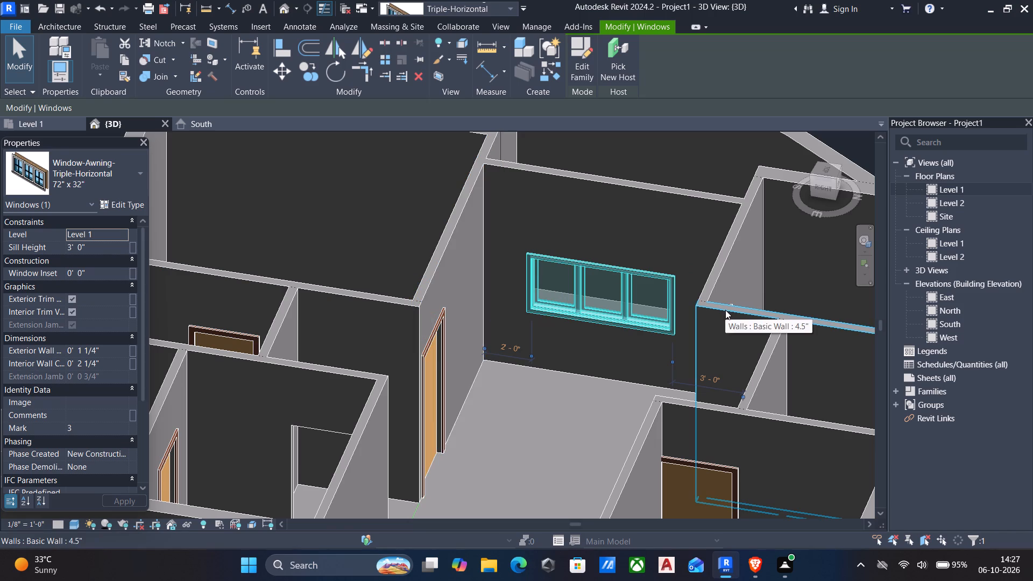
{"action": "key", "text": "Escape"}
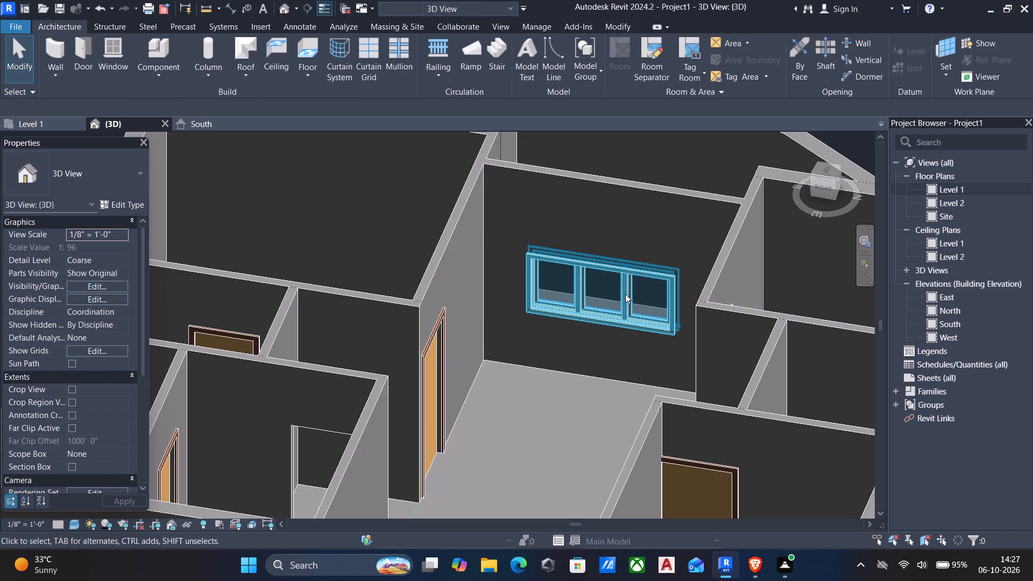
Delete the triple awning window from the central room's wall.
{"action": "left_click", "coordinate": [575, 292]}
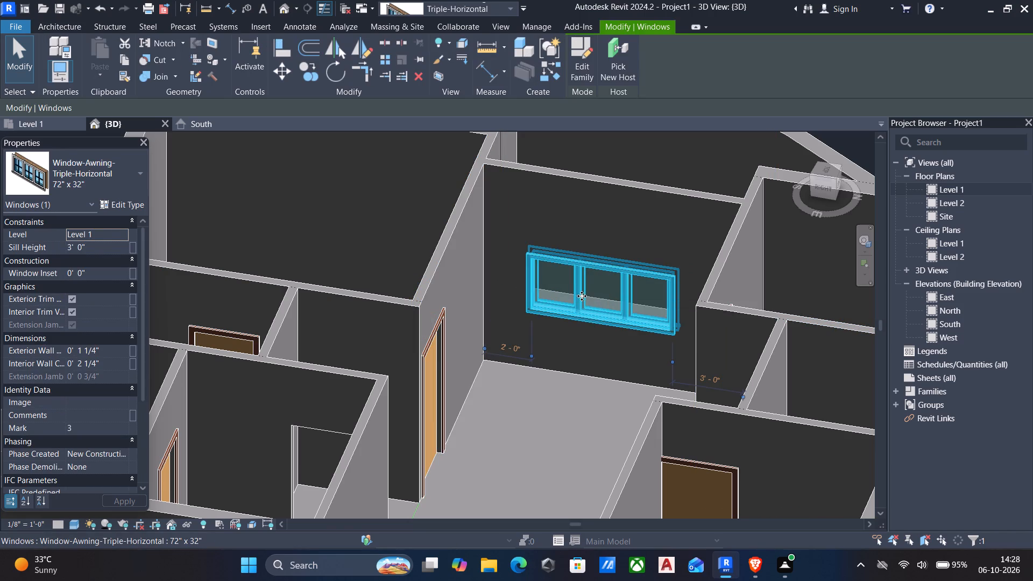
{"action": "key", "text": "Delete"}
Restart the Window command and examine the previews of the skylight, awning, bay and casement families in the Windows library folder.
{"action": "type", "text": "wn"}
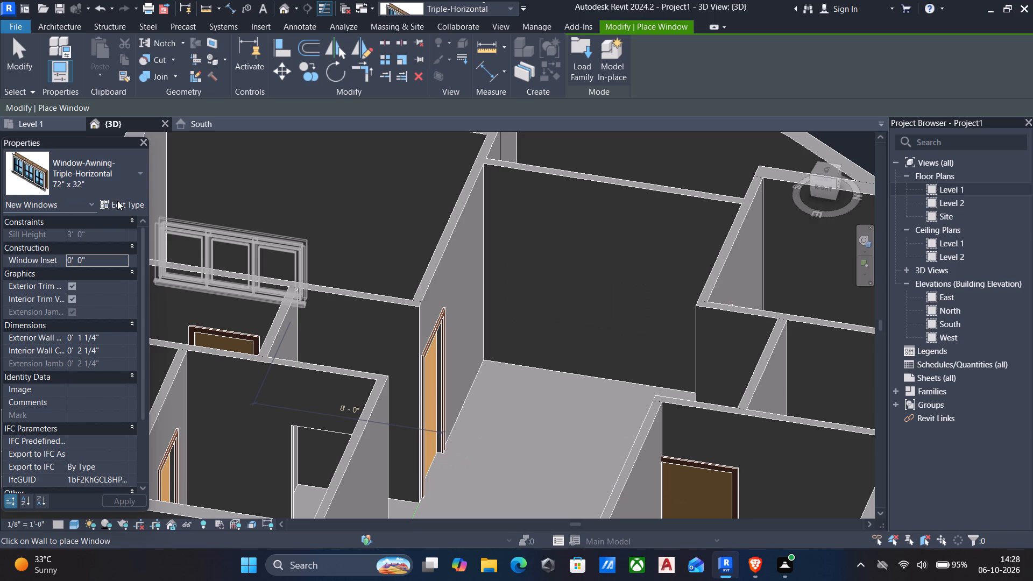
{"action": "left_click", "coordinate": [585, 77]}
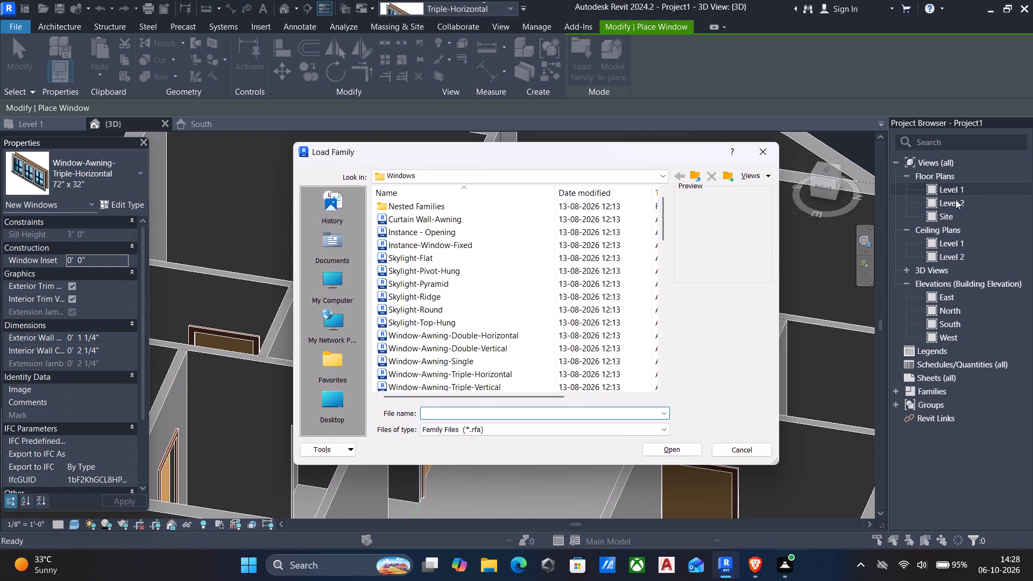
{"action": "left_click", "coordinate": [433, 246]}
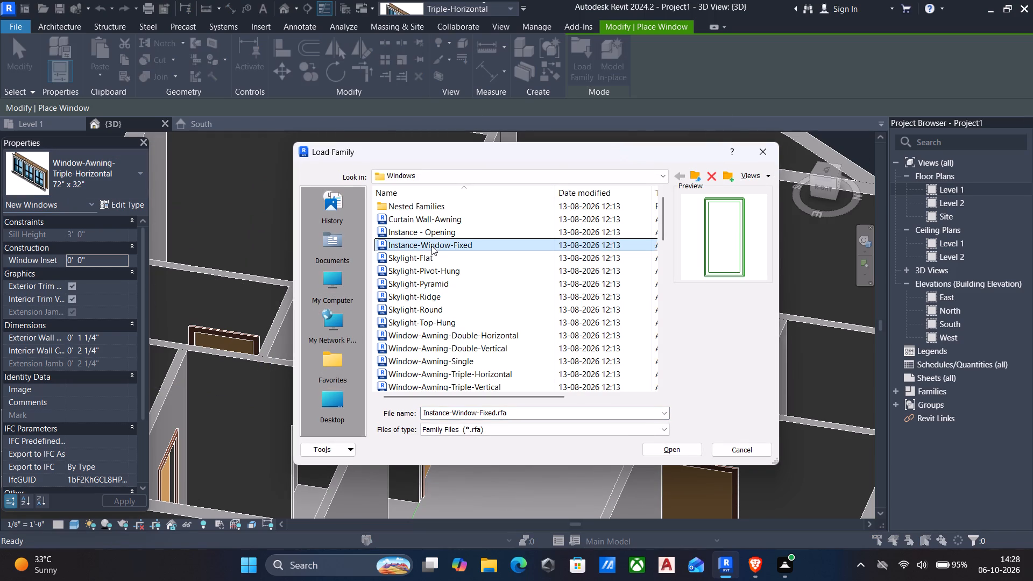
{"action": "key", "text": "Down"}
{"action": "key", "text": "Down"}
{"action": "key", "text": "Down"}
{"action": "key", "text": "Down"}
{"action": "key", "text": "Down"}
{"action": "key", "text": "Down"}
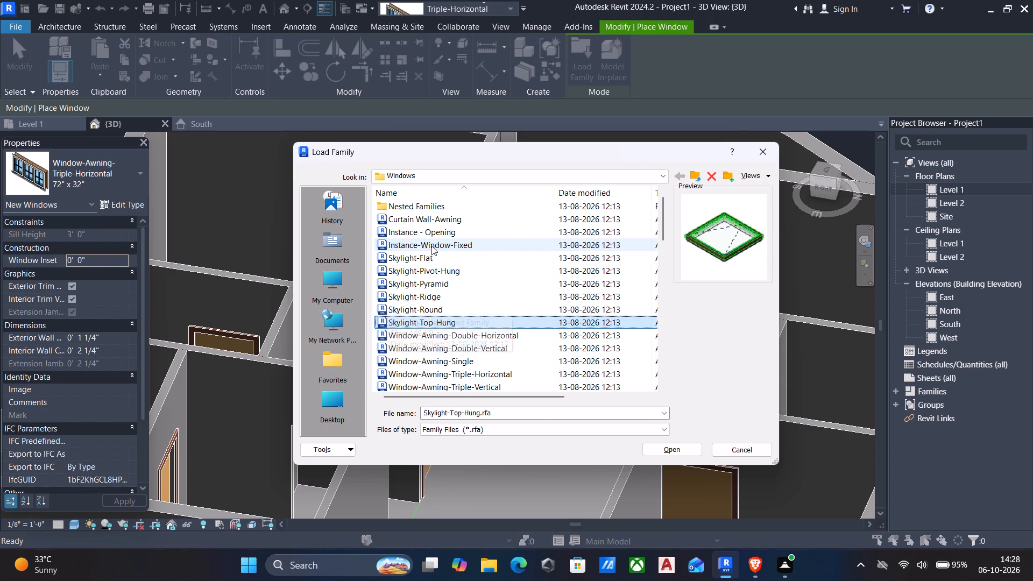
{"action": "key", "text": "Down"}
{"action": "key", "text": "Down"}
{"action": "key", "text": "Down"}
{"action": "key", "text": "Down"}
{"action": "key", "text": "Down"}
{"action": "key", "text": "Down"}
{"action": "key", "text": "Down"}
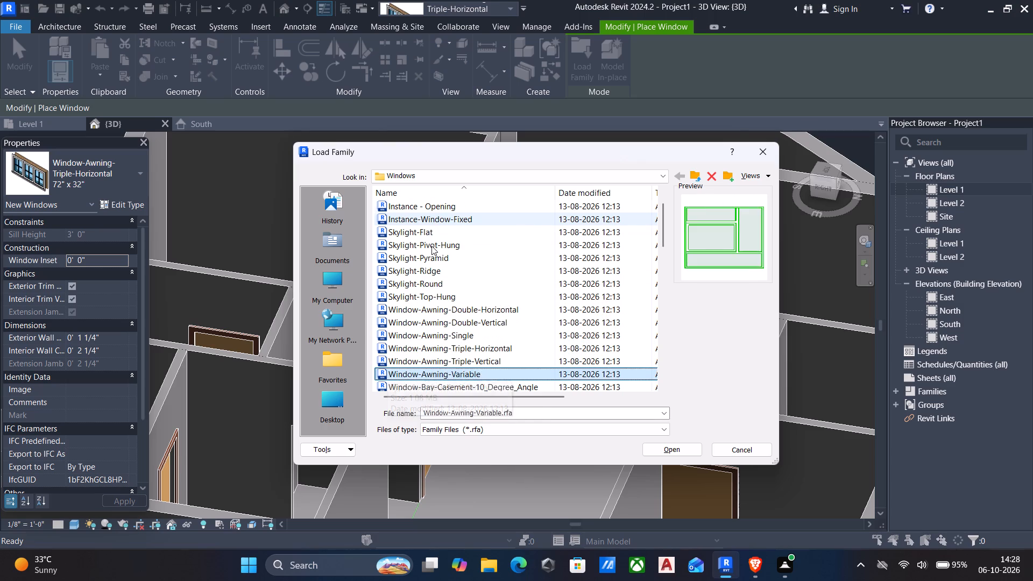
{"action": "key", "text": "Down"}
{"action": "key", "text": "Down"}
{"action": "key", "text": "Down"}
{"action": "key", "text": "Down"}
{"action": "key", "text": "Down"}
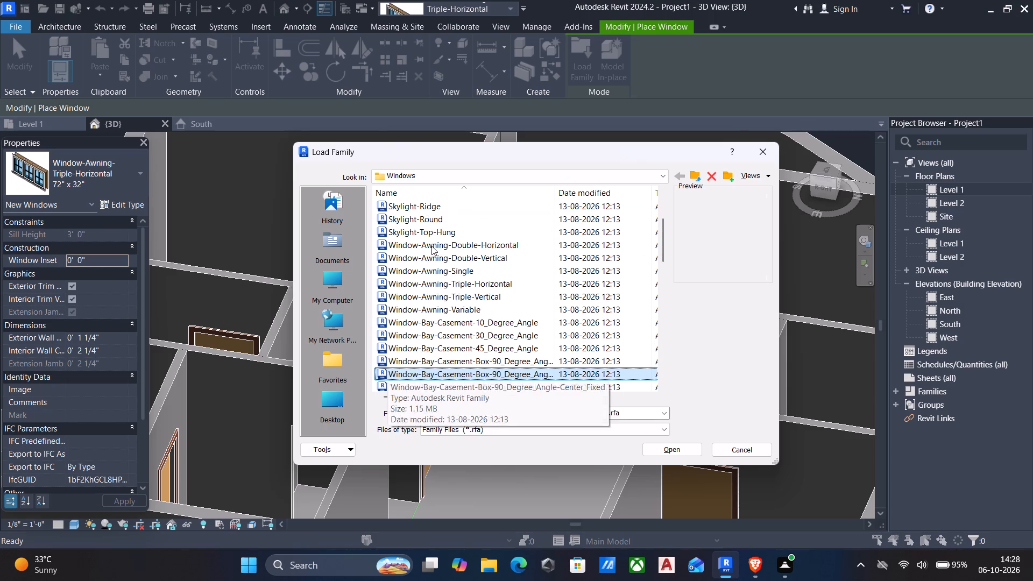
{"action": "key", "text": "Down"}
{"action": "key", "text": "Down"}
{"action": "key", "text": "Down"}
{"action": "key", "text": "Down"}
{"action": "key", "text": "Down"}
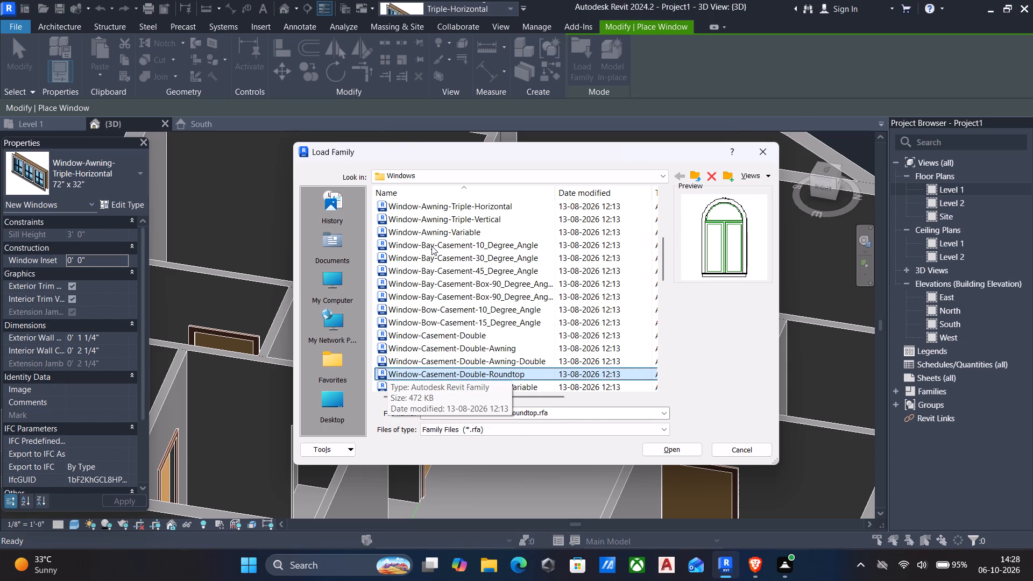
{"action": "key", "text": "Down"}
{"action": "key", "text": "Up"}
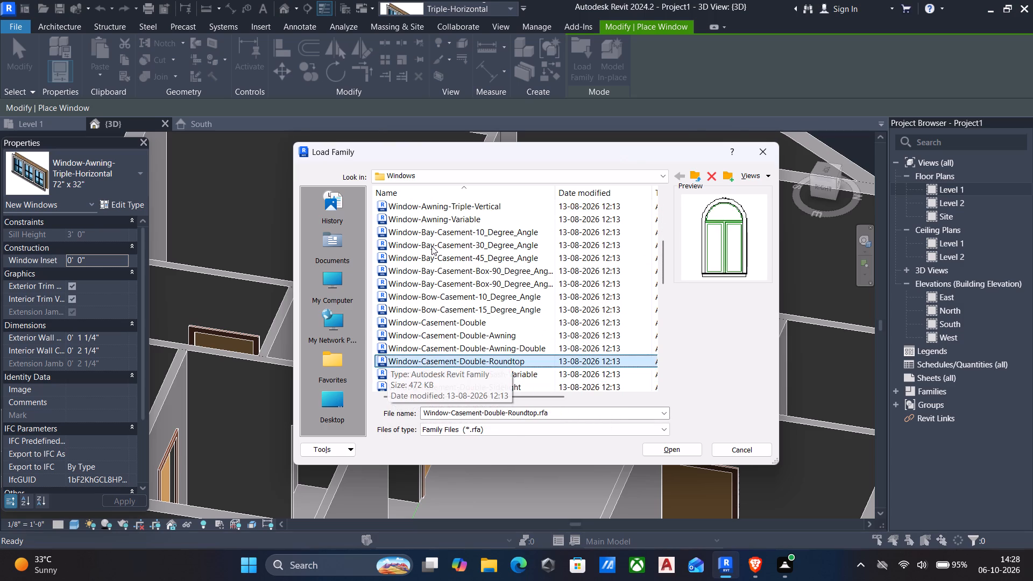
{"action": "key", "text": "Down"}
{"action": "key", "text": "Down"}
{"action": "key", "text": "Down"}
{"action": "key", "text": "Down"}
{"action": "key", "text": "Down"}
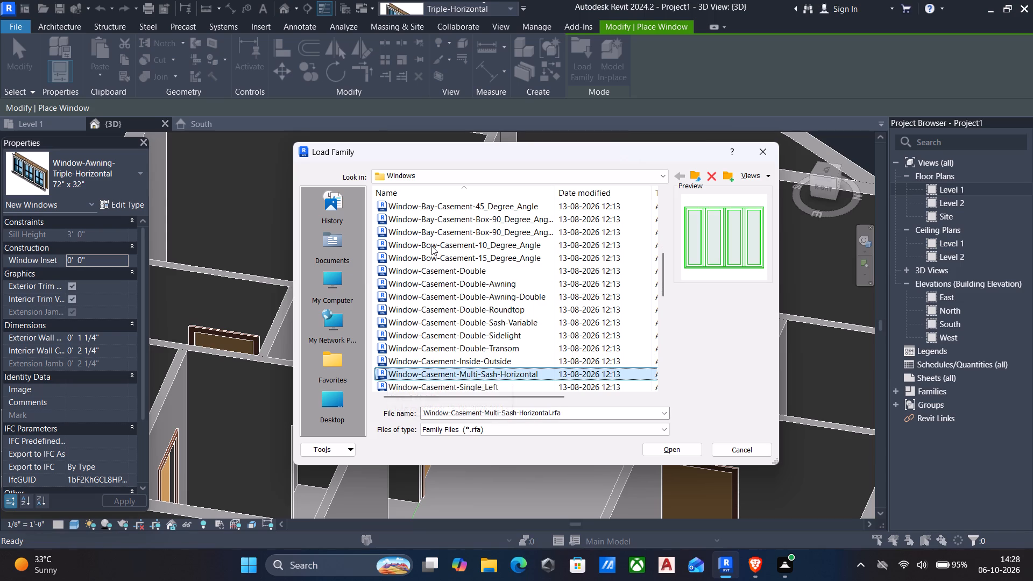
{"action": "key", "text": "Up"}
{"action": "key", "text": "Down"}
{"action": "key", "text": "Down"}
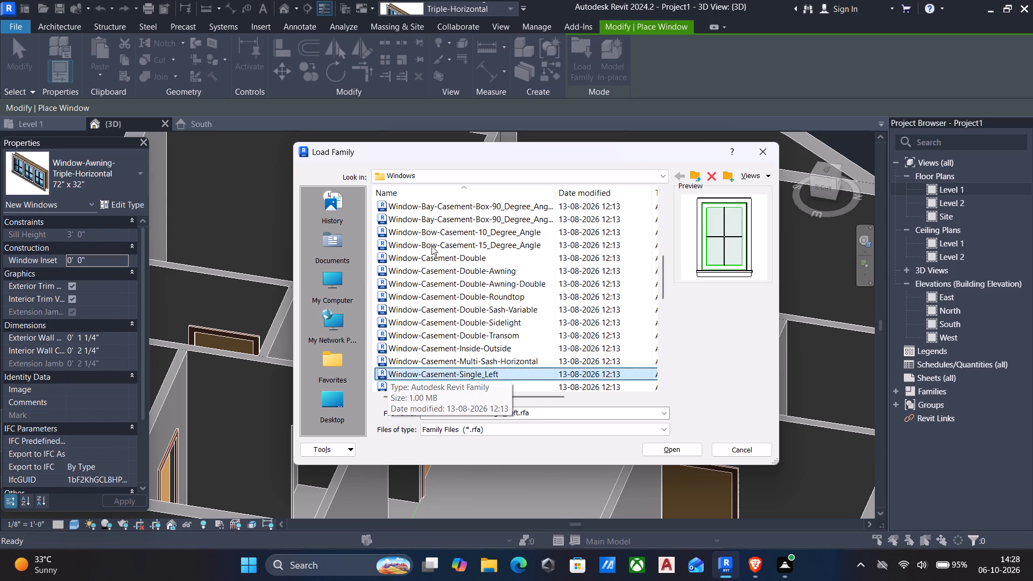
{"action": "key", "text": "Down"}
{"action": "key", "text": "Up"}
{"action": "key", "text": "Up"}
{"action": "key", "text": "Up"}
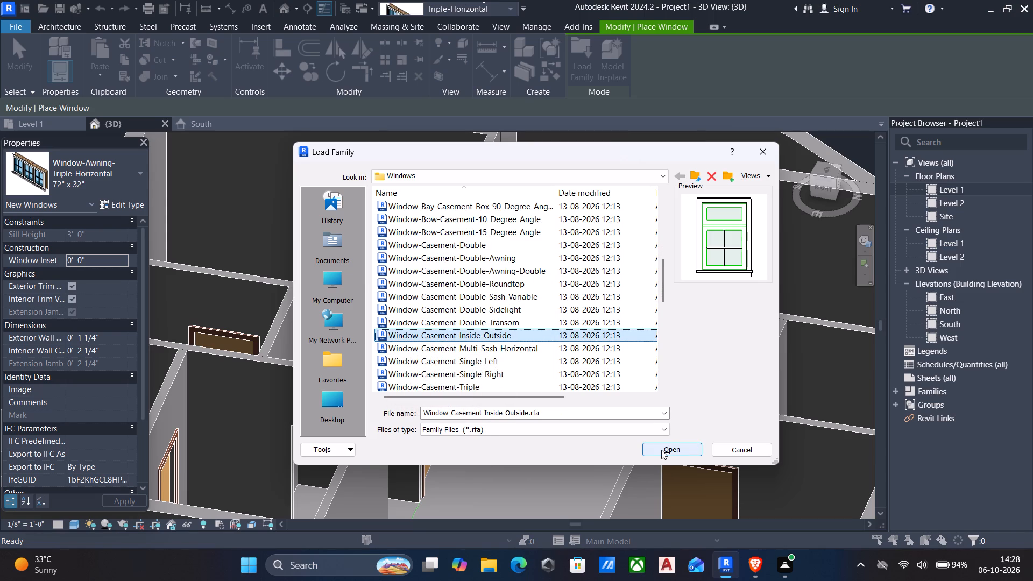
{"action": "left_click", "coordinate": [760, 154]}
Choose the Window-Casement-Double 48" x 60" type for the new window and set its type height to 4'.
{"action": "left_click", "coordinate": [84, 179]}
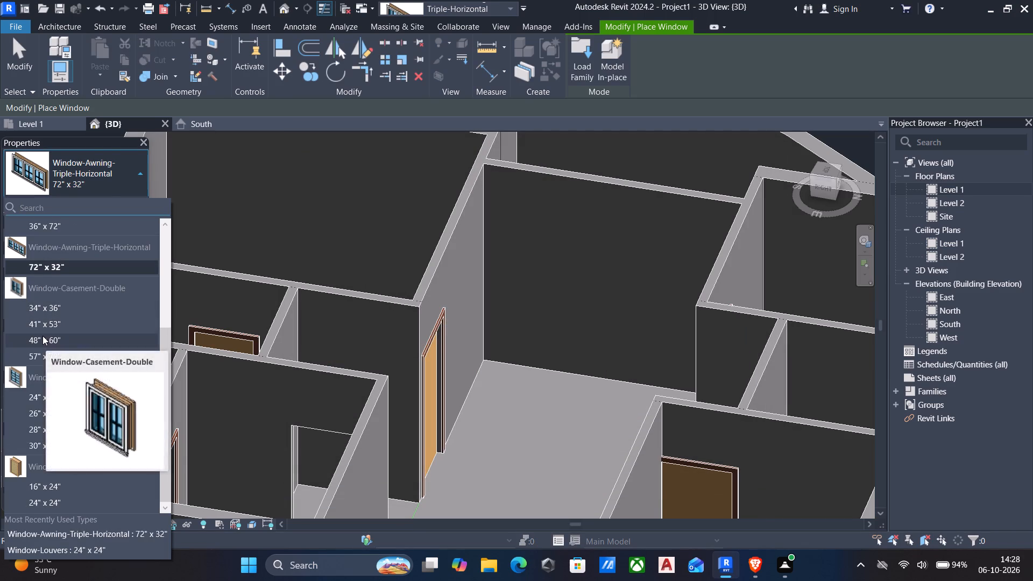
{"action": "left_click", "coordinate": [43, 336]}
{"action": "left_click", "coordinate": [125, 208]}
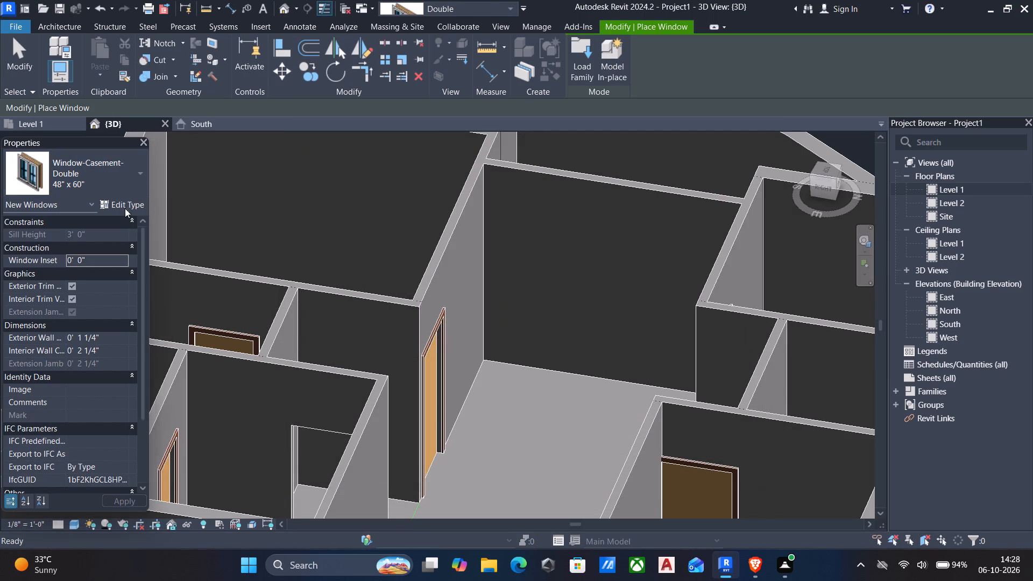
{"action": "scroll", "coordinate": [530, 313], "scroll_direction": "down", "scroll_amount": 2}
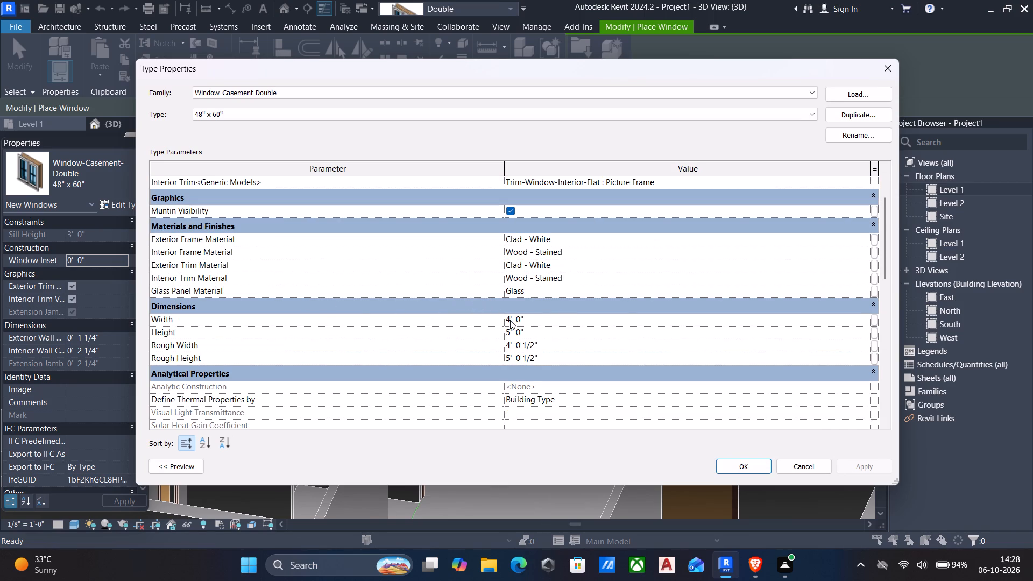
{"action": "left_click", "coordinate": [543, 336]}
{"action": "type", "text": "4'"}
{"action": "key", "text": "Return"}
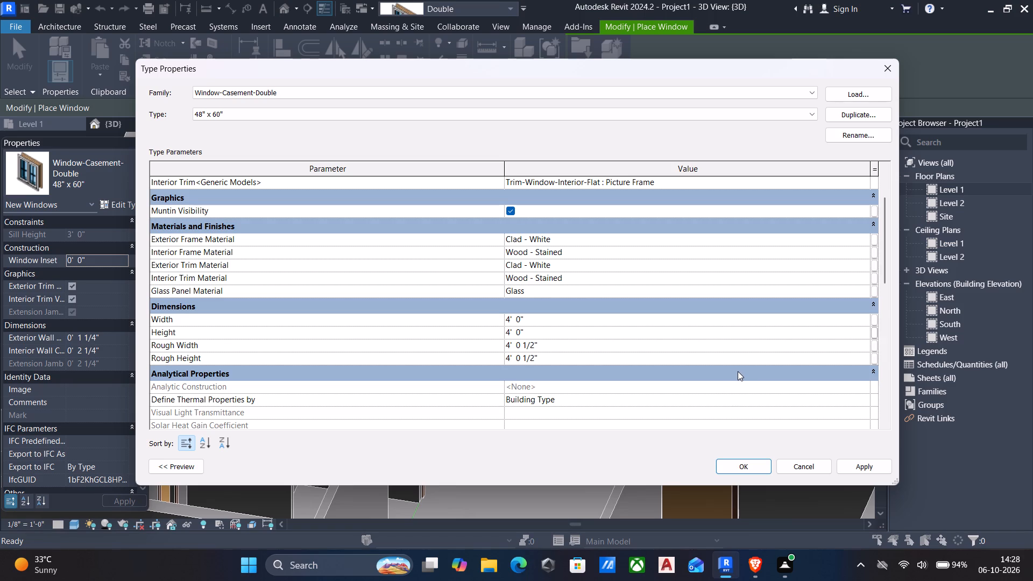
{"action": "left_click", "coordinate": [866, 466]}
{"action": "left_click", "coordinate": [731, 469]}
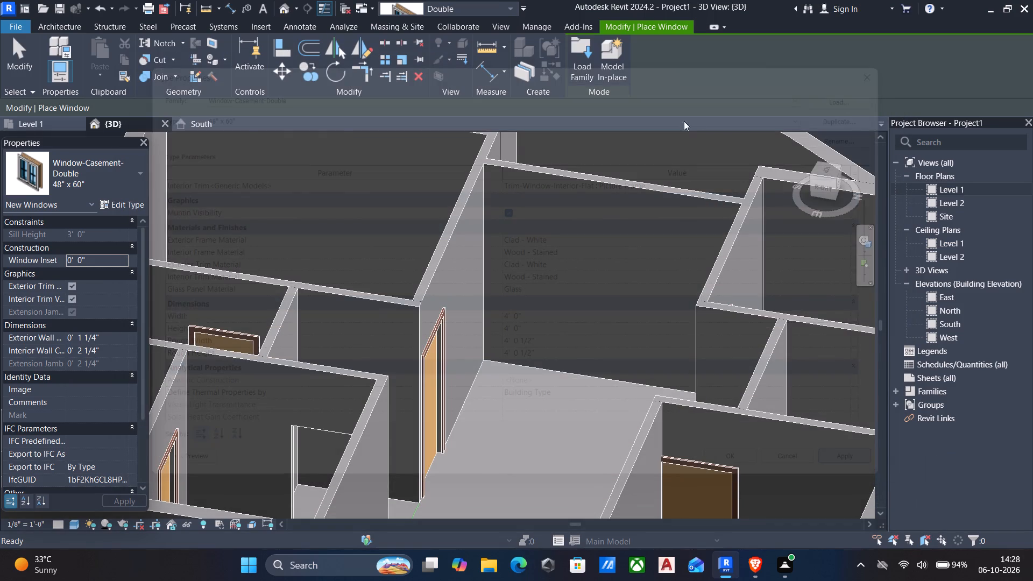
On the Level 1 plan, place the double casement window in the 9'-0" room's left outer wall, about 1'-0" below the top wall.
{"action": "double_click", "coordinate": [955, 185]}
{"action": "scroll", "coordinate": [650, 189], "scroll_direction": "down", "scroll_amount": 2}
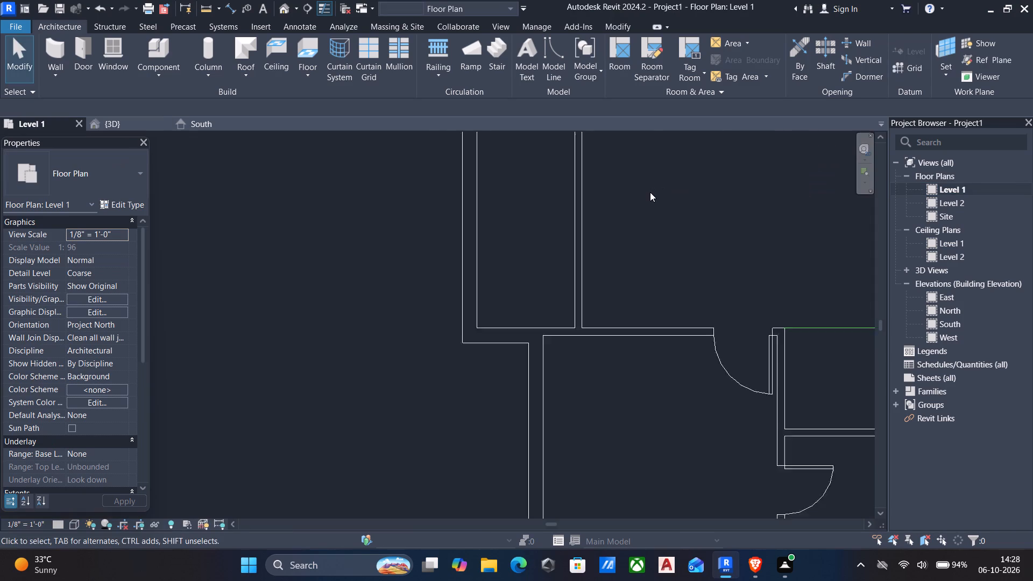
{"action": "scroll", "coordinate": [650, 192], "scroll_direction": "down", "scroll_amount": 2}
{"action": "type", "text": "wn"}
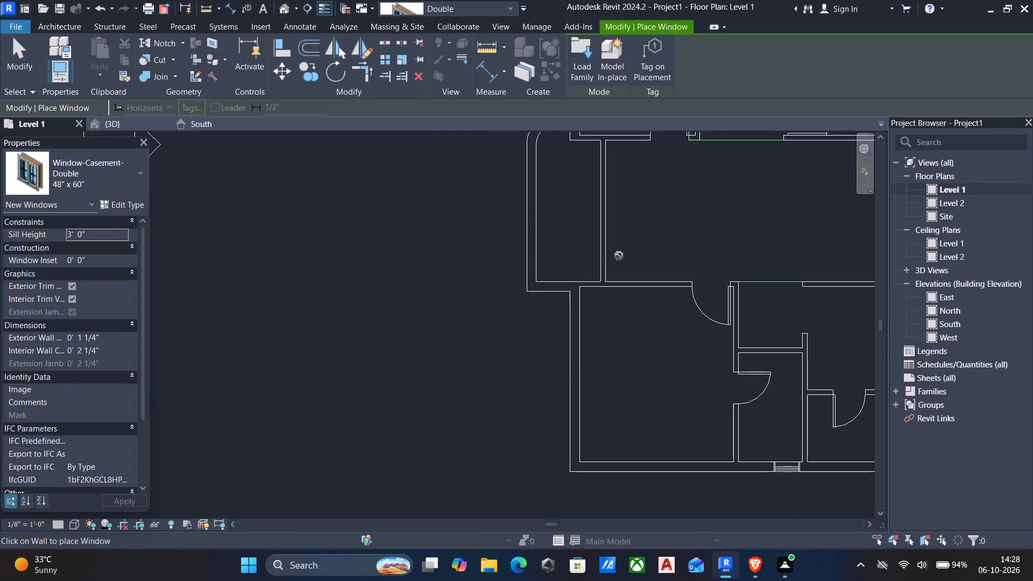
{"action": "middle_click_drag", "start_coordinate": [589, 252], "coordinate": [554, 366]}
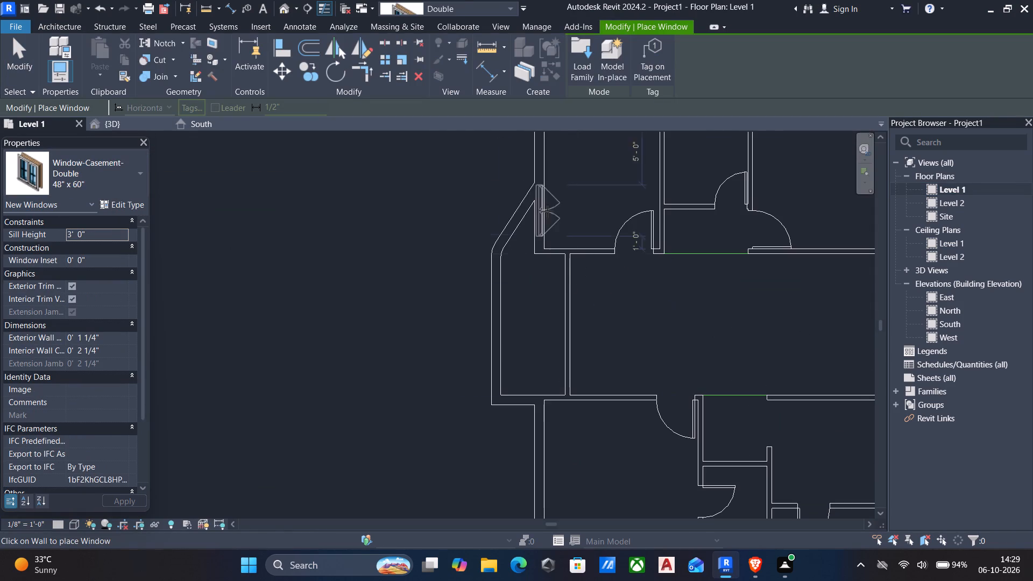
{"action": "scroll", "coordinate": [584, 296], "scroll_direction": "up", "scroll_amount": 1}
{"action": "middle_click_drag", "start_coordinate": [584, 296], "coordinate": [584, 415]}
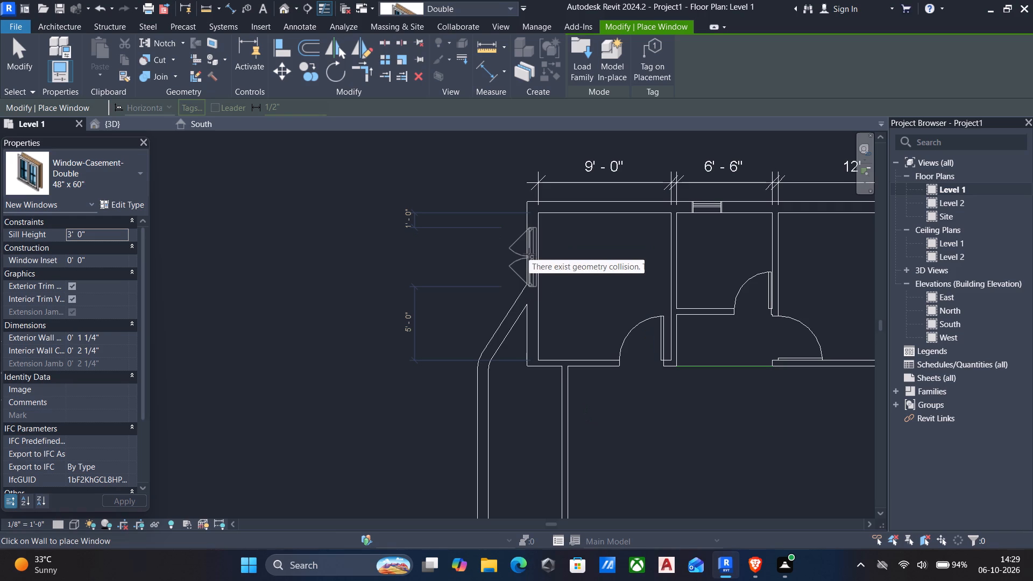
{"action": "scroll", "coordinate": [529, 254], "scroll_direction": "up", "scroll_amount": 3}
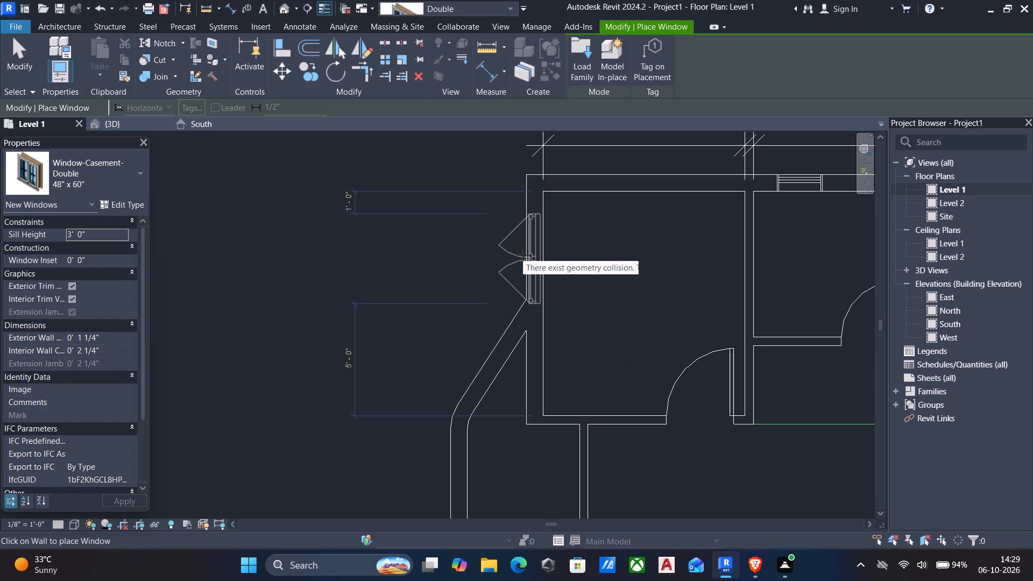
{"action": "left_click", "coordinate": [523, 255]}
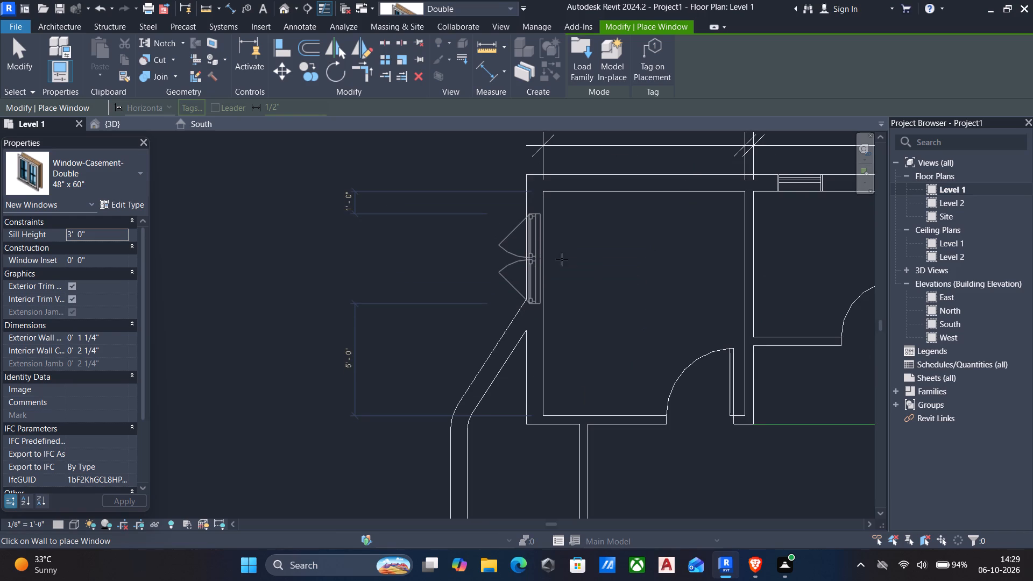
{"action": "key", "text": "Escape"}
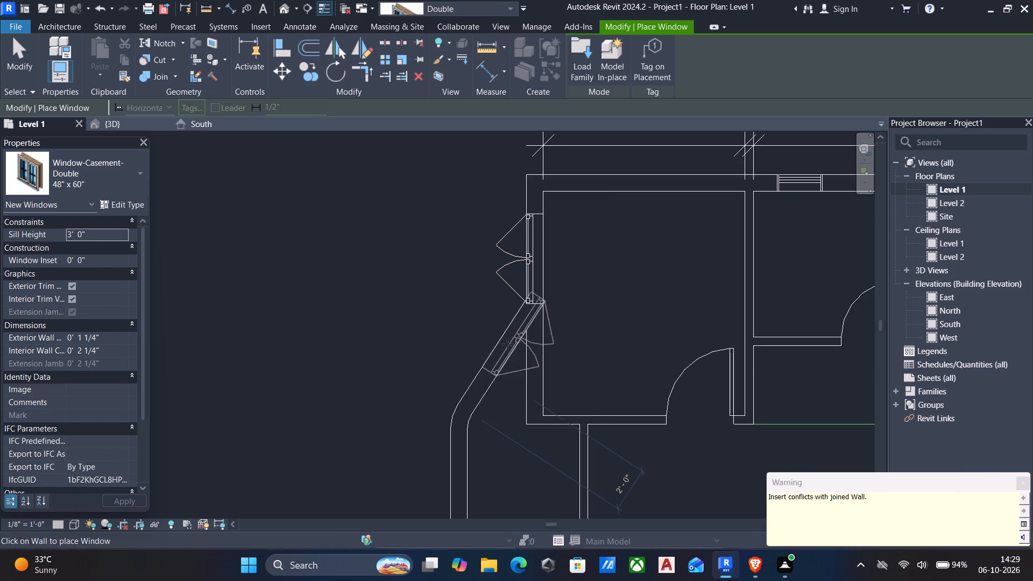
{"action": "key", "text": "Escape"}
Delete the bay's diagonal 9" wall that meets the new casement window.
{"action": "left_click", "coordinate": [504, 351]}
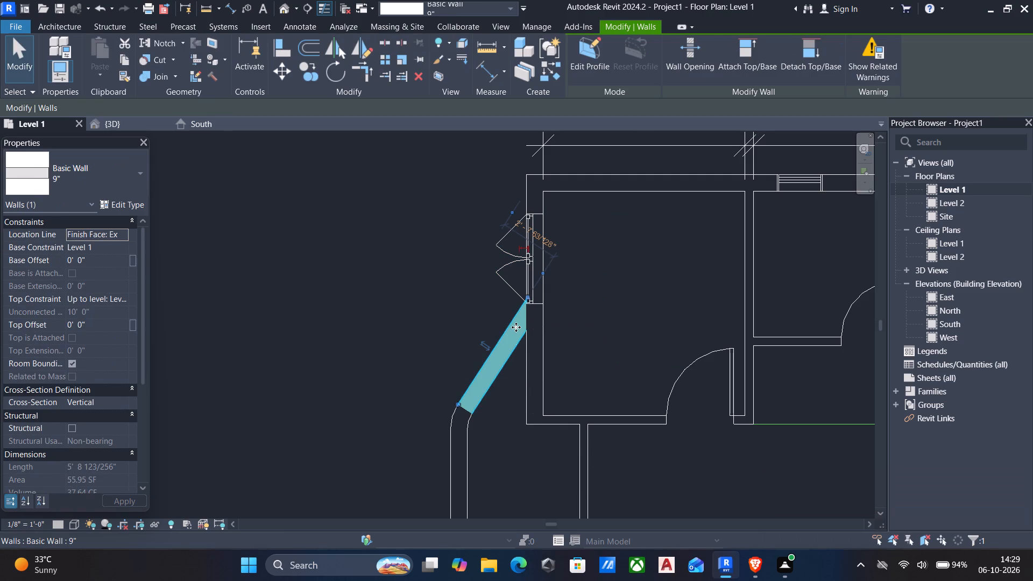
{"action": "key", "text": "Delete"}
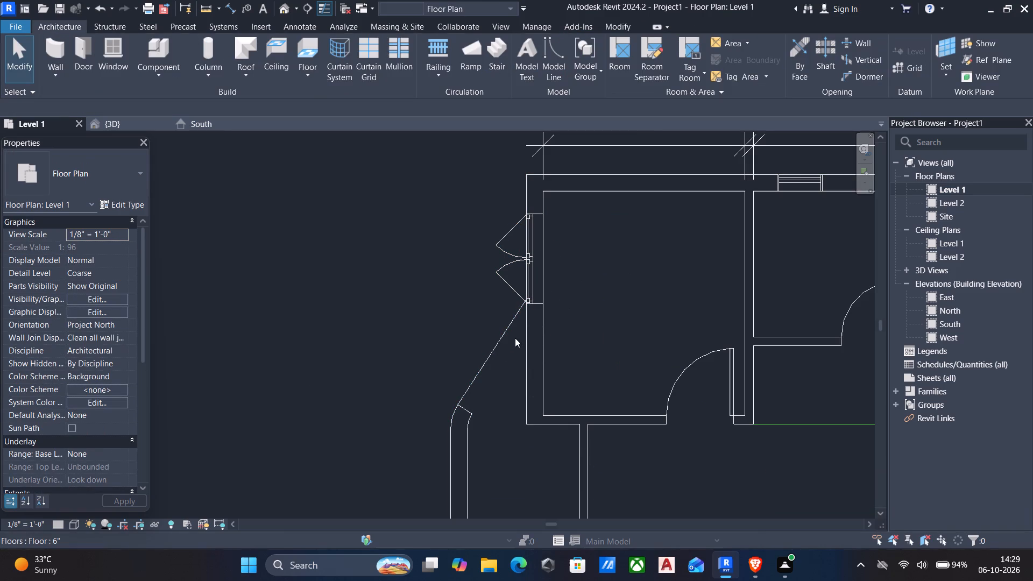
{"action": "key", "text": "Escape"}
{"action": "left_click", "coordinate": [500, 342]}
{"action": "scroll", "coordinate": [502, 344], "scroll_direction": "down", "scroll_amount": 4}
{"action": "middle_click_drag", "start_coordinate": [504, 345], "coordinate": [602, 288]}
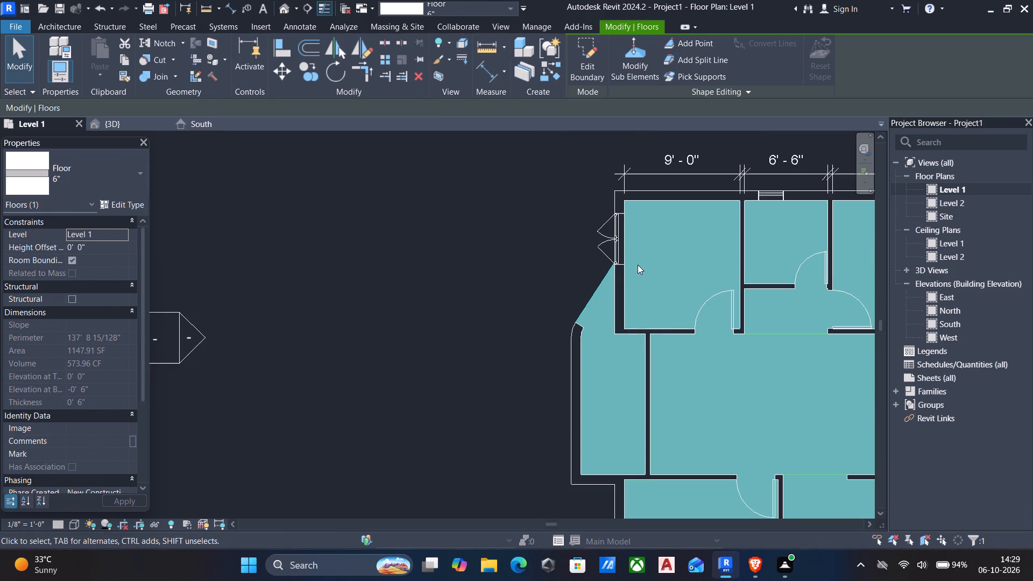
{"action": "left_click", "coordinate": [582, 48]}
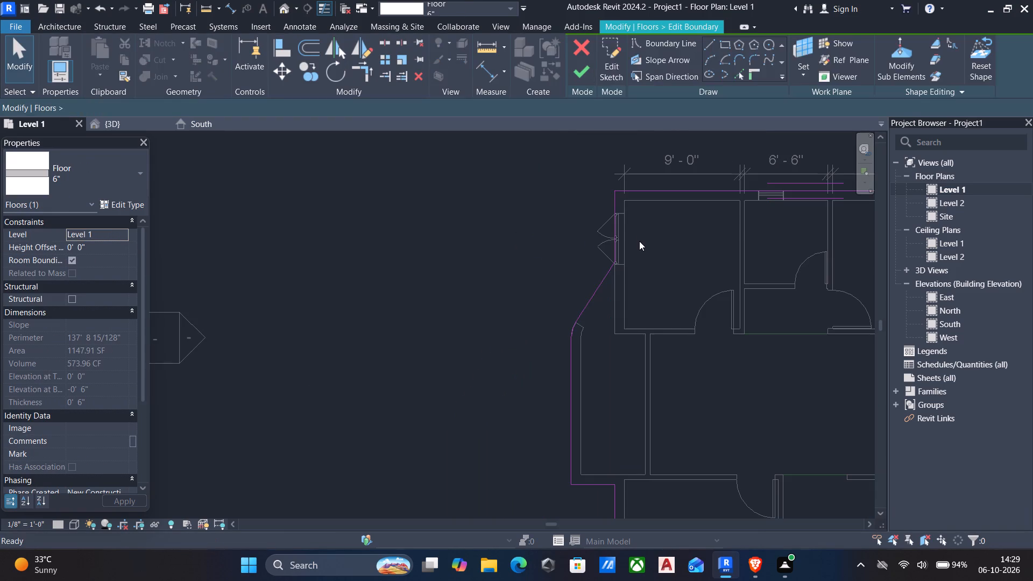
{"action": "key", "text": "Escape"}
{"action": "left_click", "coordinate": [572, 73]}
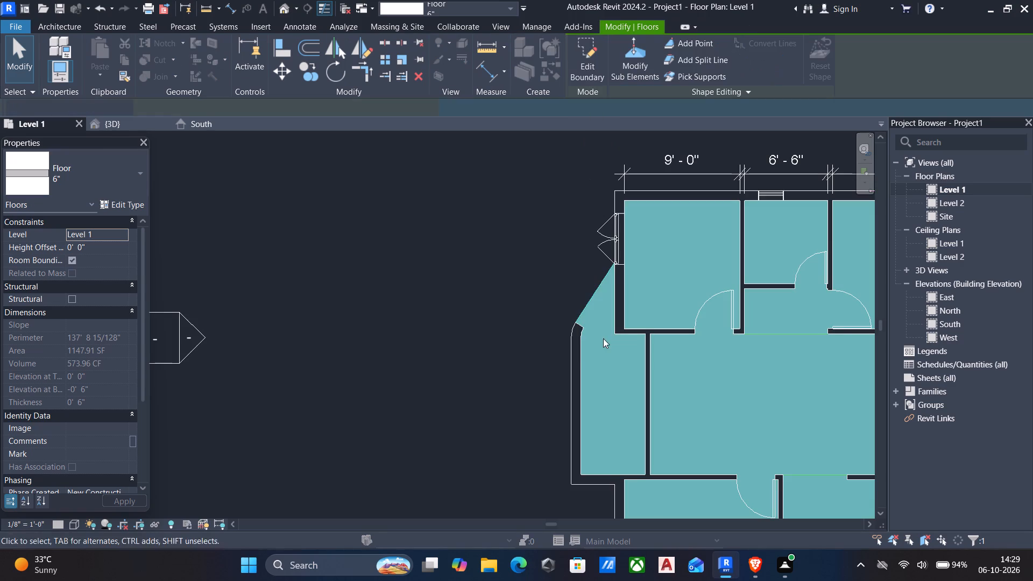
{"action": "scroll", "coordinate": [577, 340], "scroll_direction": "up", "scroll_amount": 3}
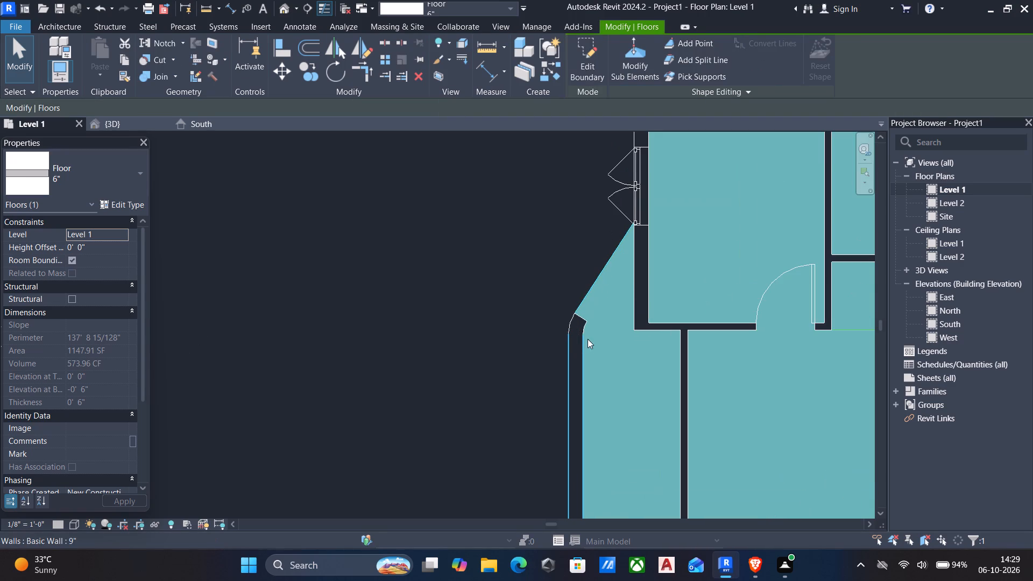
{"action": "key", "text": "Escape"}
Delete the short curved wall piece at the upper end of the bay's straight outer wall.
{"action": "left_click", "coordinate": [582, 350]}
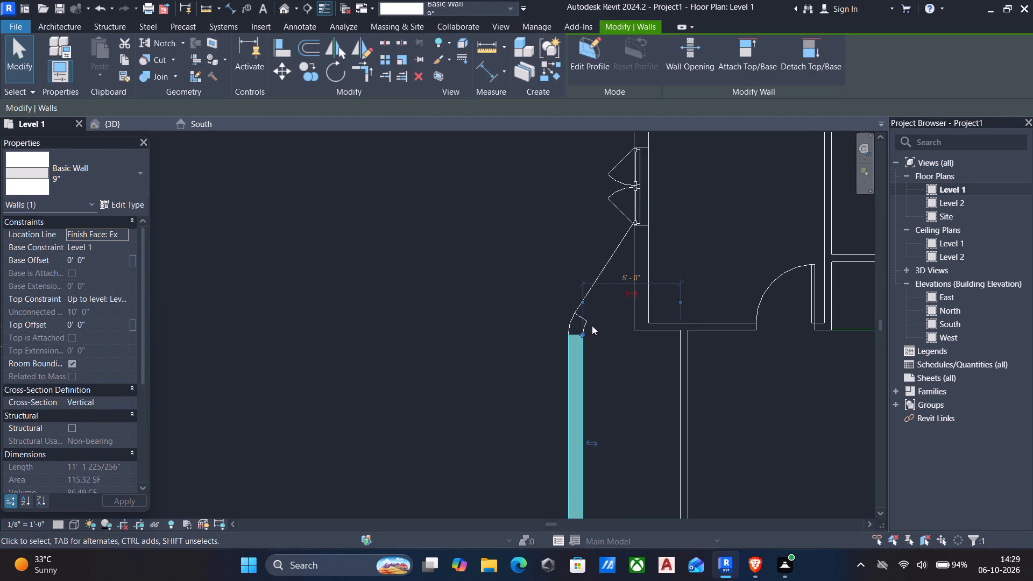
{"action": "key", "text": "Escape"}
{"action": "scroll", "coordinate": [590, 317], "scroll_direction": "up", "scroll_amount": 3}
{"action": "left_click", "coordinate": [585, 329]}
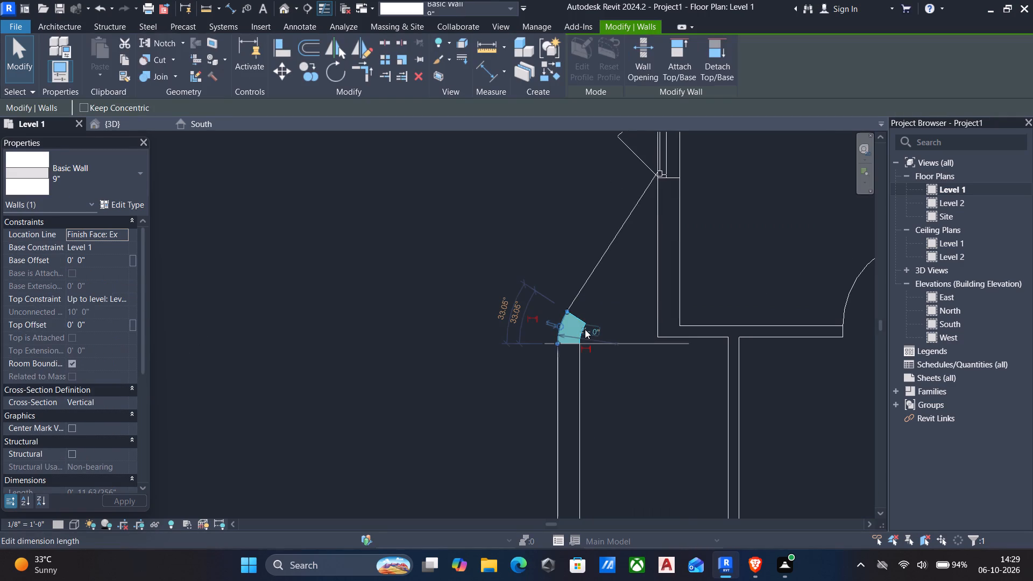
{"action": "key", "text": "Delete"}
Draw a 9" wall with a 2'-0" corner radius from the bay outer wall's upper end diagonally to the 9'-0" room's left outer wall.
{"action": "left_click", "coordinate": [568, 353]}
{"action": "type", "text": "wa"}
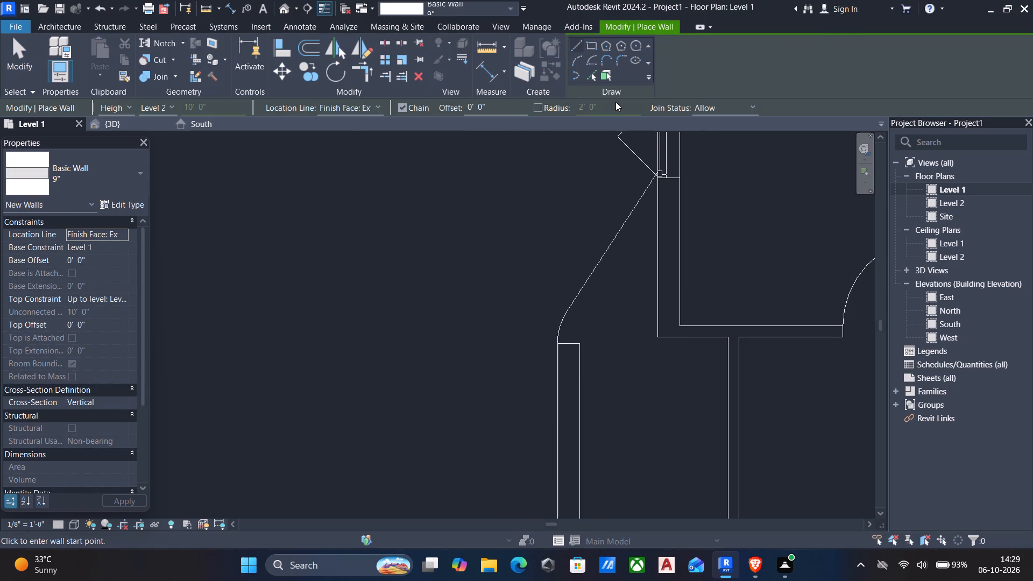
{"action": "left_click", "coordinate": [536, 108]}
{"action": "left_click_drag", "start_coordinate": [612, 108], "coordinate": [551, 103]}
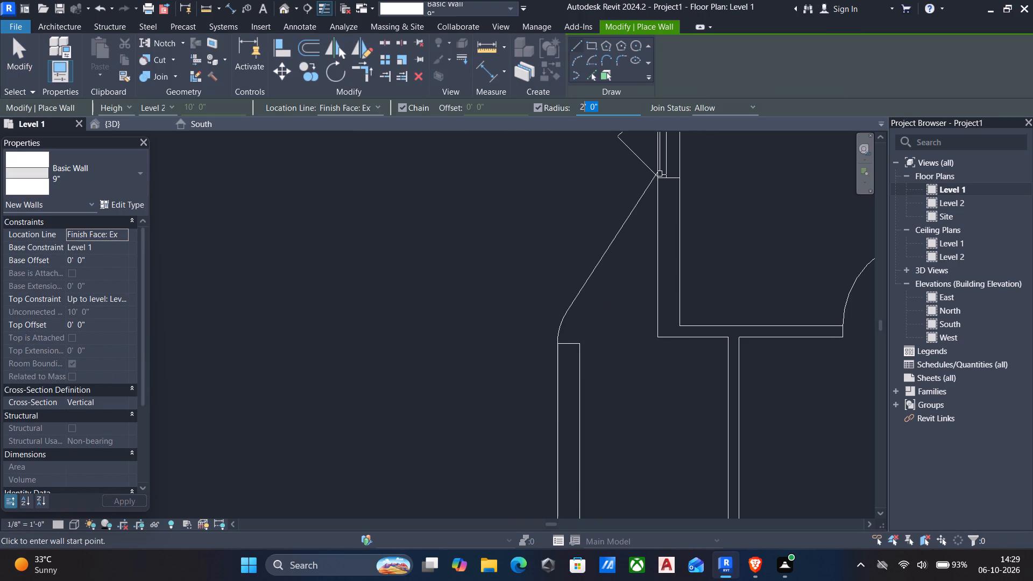
{"action": "left_click_drag", "start_coordinate": [551, 103], "coordinate": [505, 98]}
{"action": "type", "text": "2'"}
{"action": "left_click", "coordinate": [577, 346]}
{"action": "key", "text": "space"}
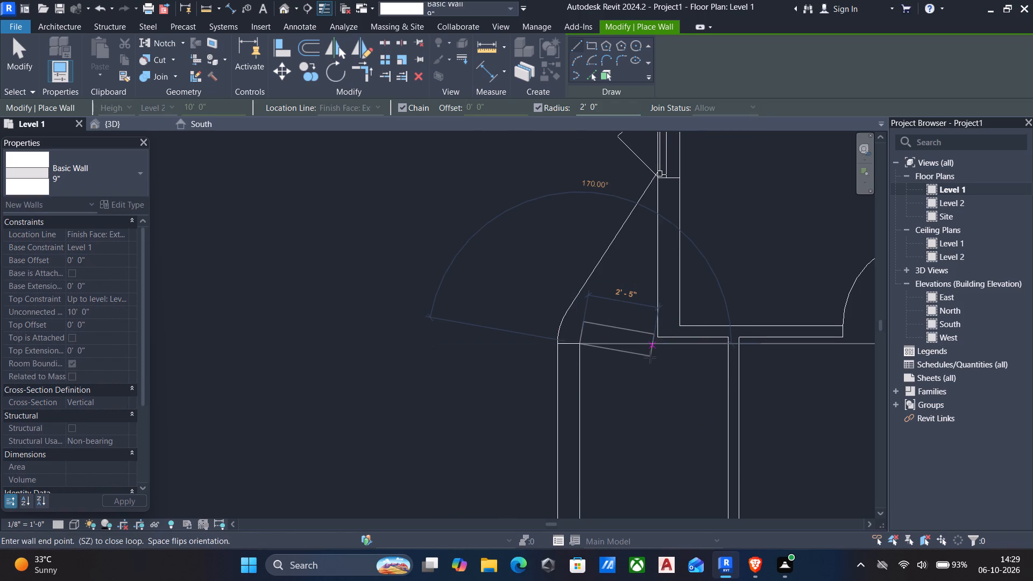
{"action": "key", "text": "Escape"}
{"action": "left_click", "coordinate": [558, 338]}
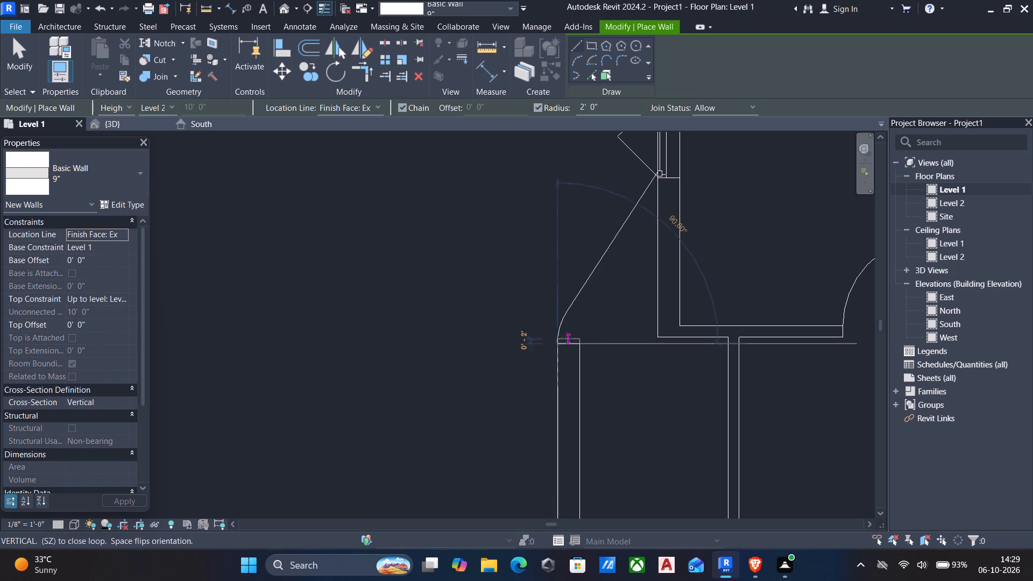
{"action": "left_click", "coordinate": [658, 273]}
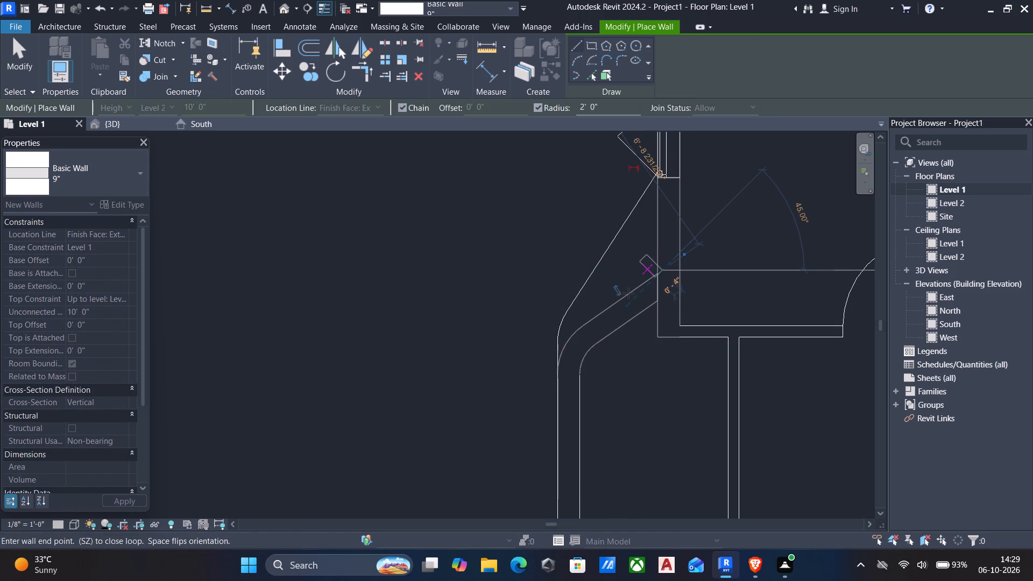
{"action": "key", "text": "Escape"}
{"action": "key", "text": "Escape"}
Edit the 6" floor's boundary and pick lines along the 9'-0" room's left outer wall and the new bay wall's diagonal and curved outer faces.
{"action": "double_click", "coordinate": [590, 278]}
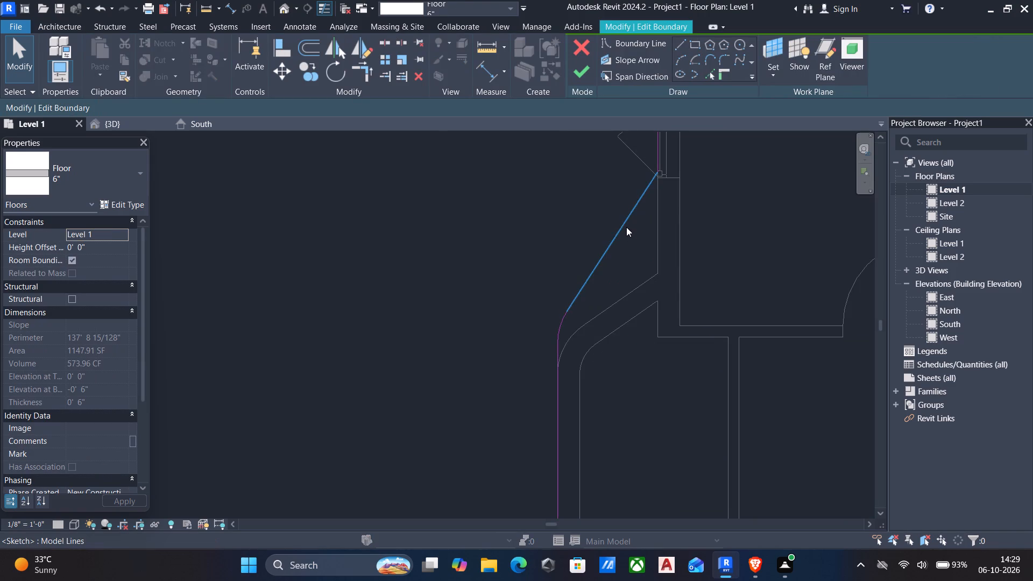
{"action": "left_click", "coordinate": [709, 70]}
{"action": "left_click", "coordinate": [656, 222]}
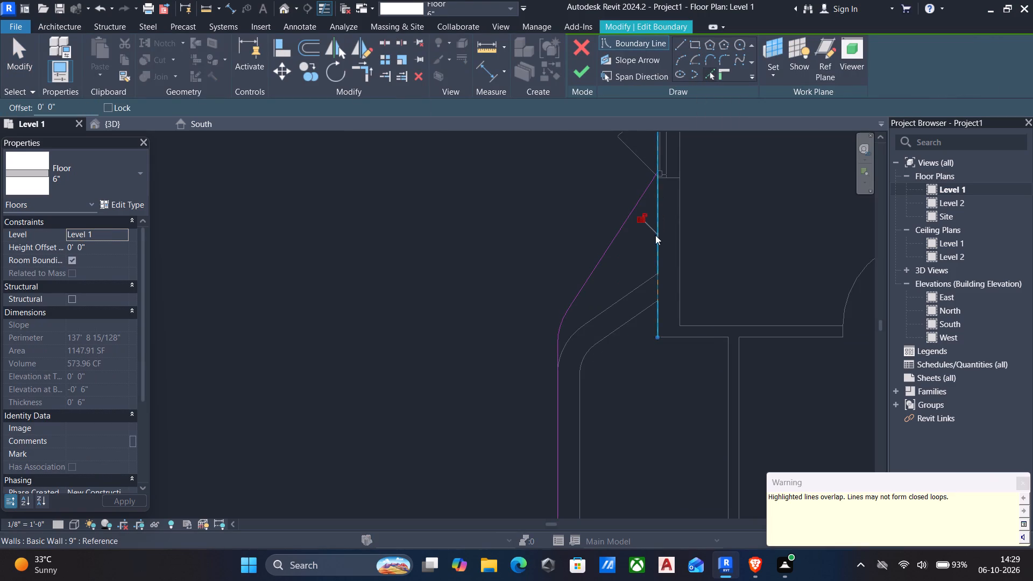
{"action": "left_click", "coordinate": [619, 299]}
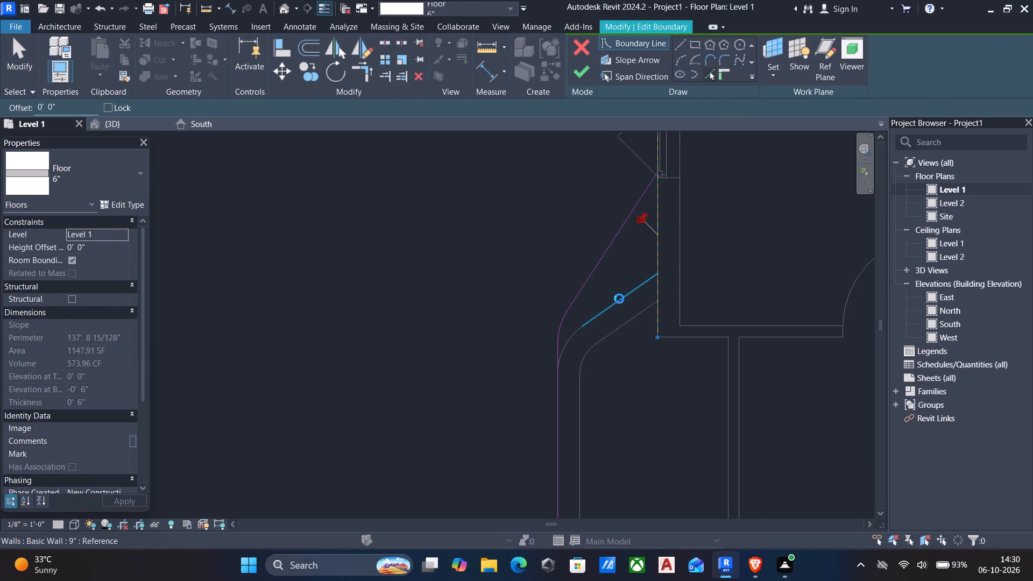
{"action": "left_click", "coordinate": [574, 330]}
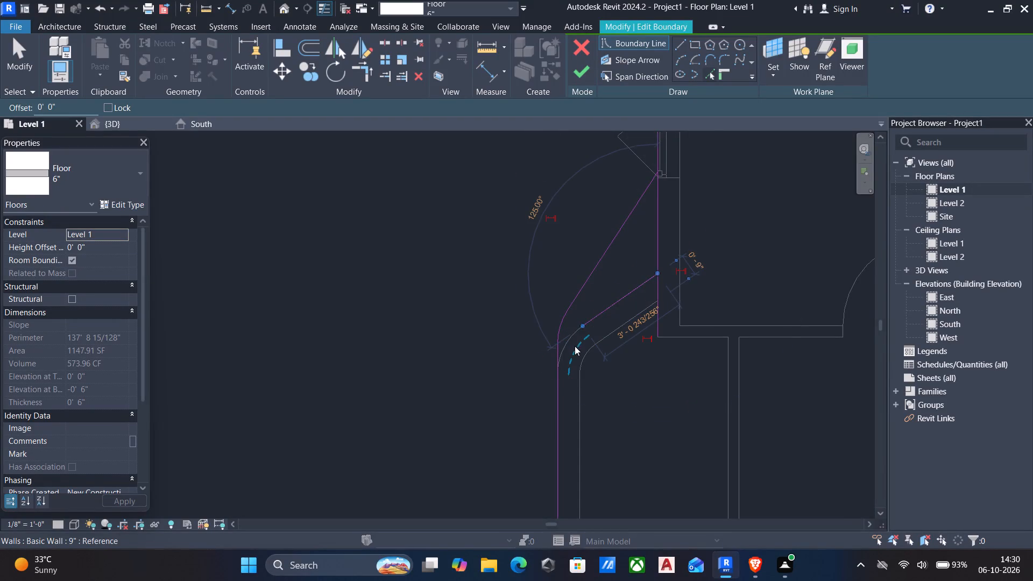
{"action": "scroll", "coordinate": [575, 346], "scroll_direction": "up", "scroll_amount": 4}
{"action": "left_click", "coordinate": [564, 337]}
{"action": "key", "text": "Escape"}
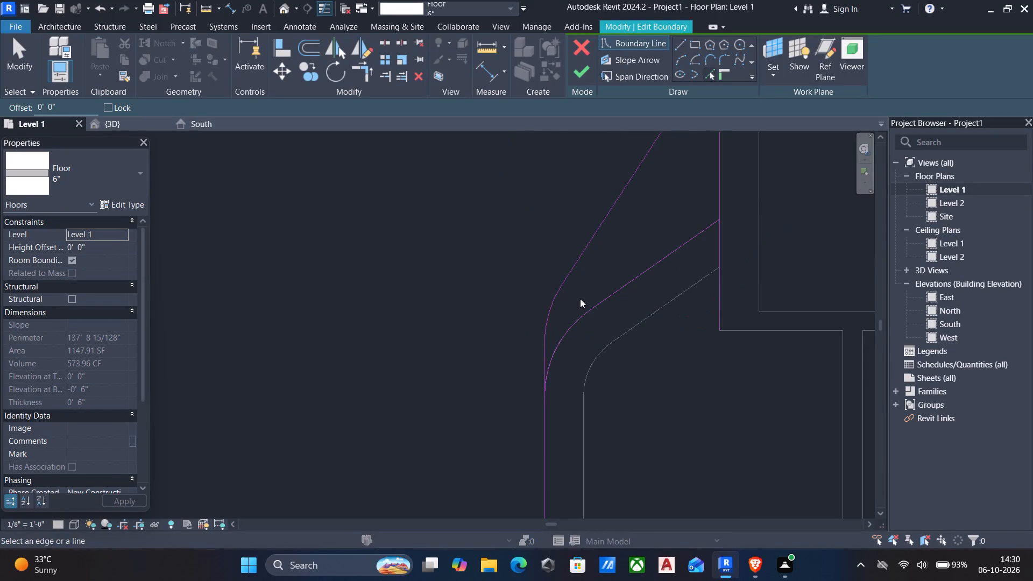
{"action": "key", "text": "Escape"}
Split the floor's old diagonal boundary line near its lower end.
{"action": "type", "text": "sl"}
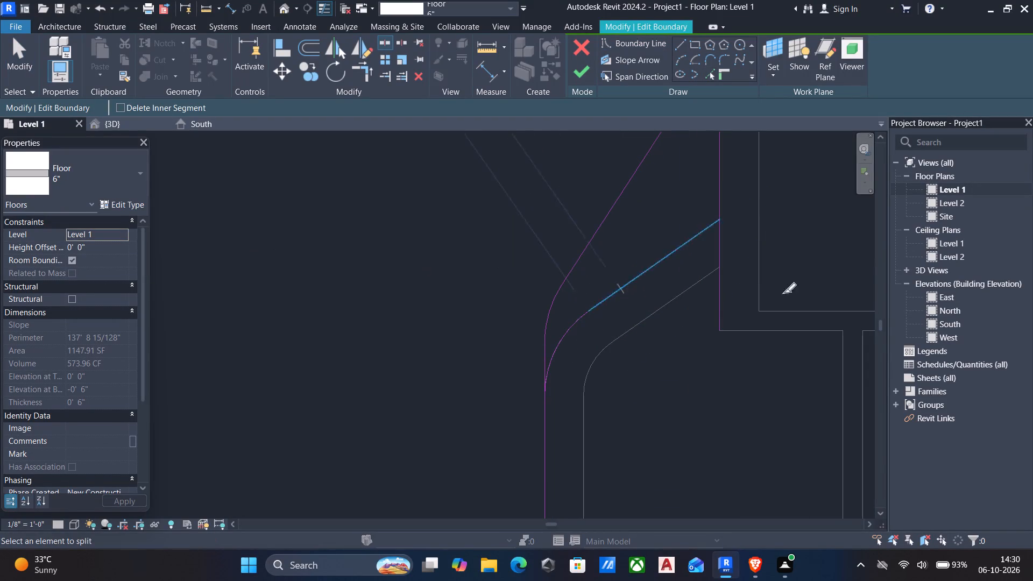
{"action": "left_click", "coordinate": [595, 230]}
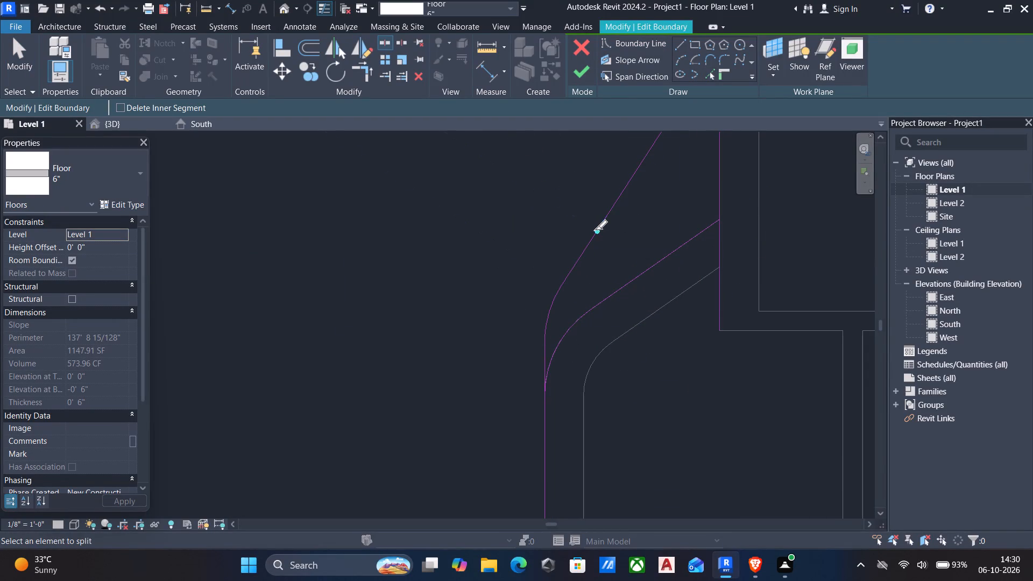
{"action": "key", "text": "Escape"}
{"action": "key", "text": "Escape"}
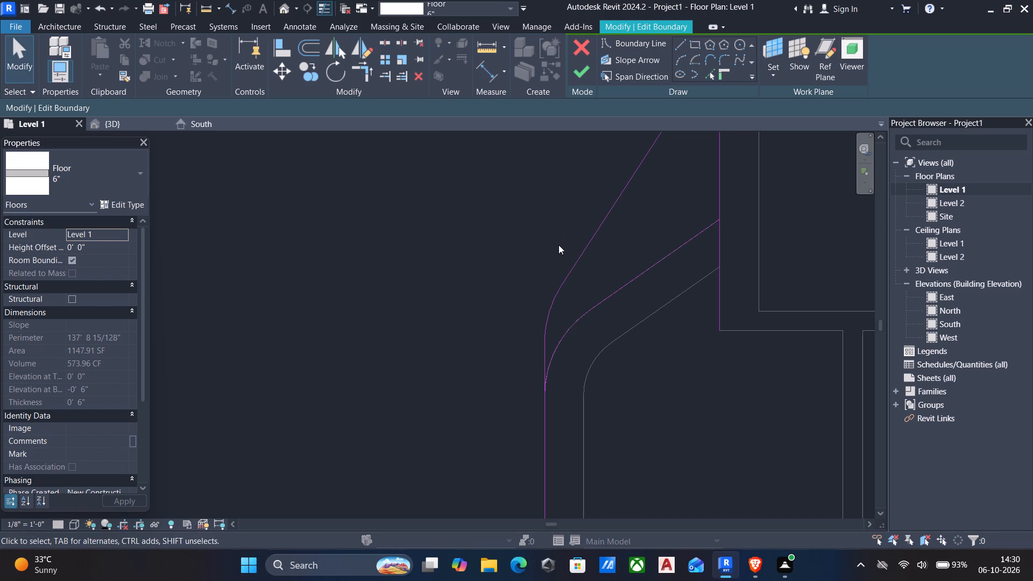
Trim the floor boundary corners where the bay's straight edge meets the new curve and the room's left edge meets the new diagonal.
{"action": "type", "text": "tr"}
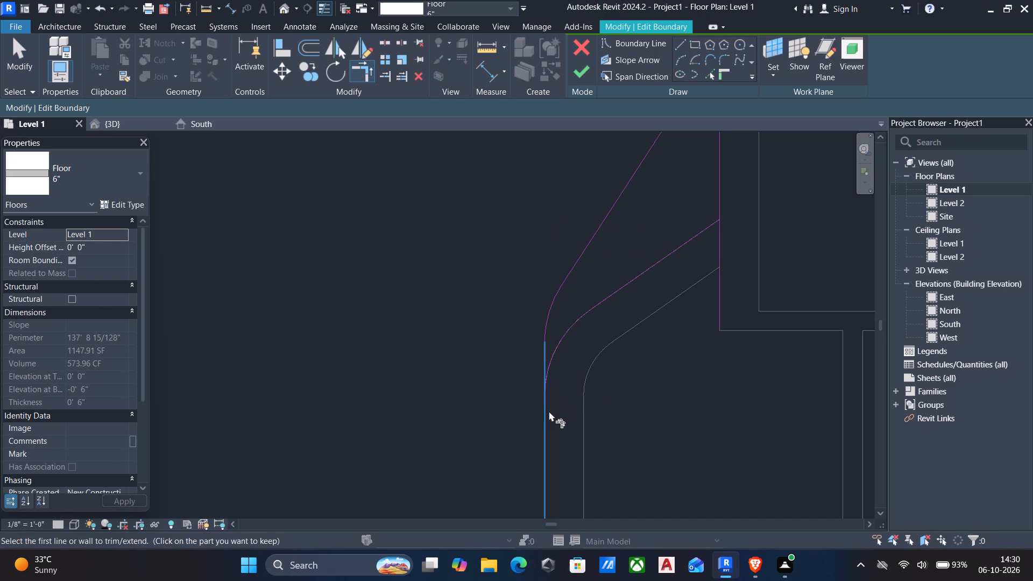
{"action": "left_click", "coordinate": [548, 411]}
{"action": "left_click", "coordinate": [553, 365]}
{"action": "middle_click_drag", "start_coordinate": [658, 357], "coordinate": [612, 398]}
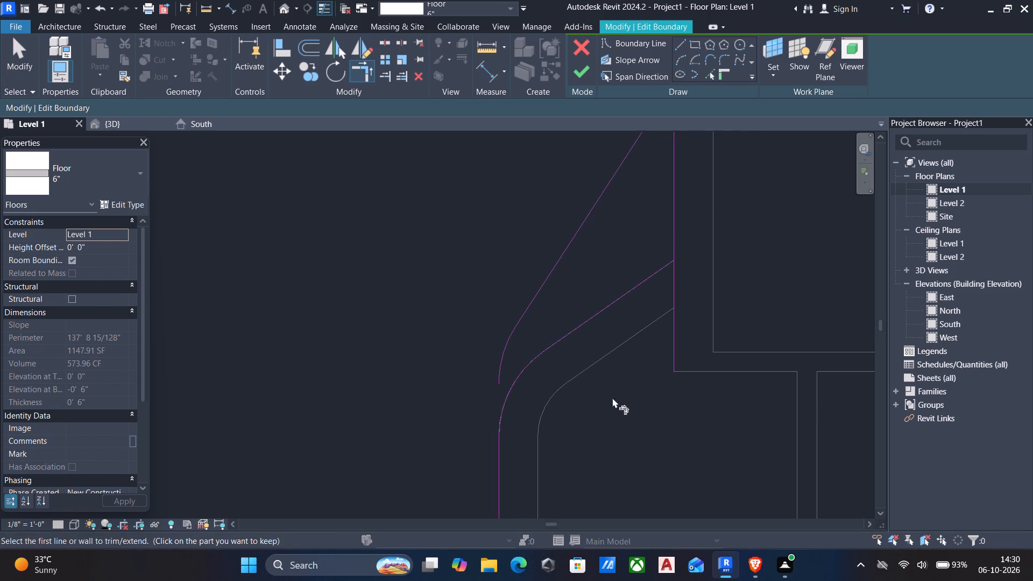
{"action": "left_click", "coordinate": [674, 200]}
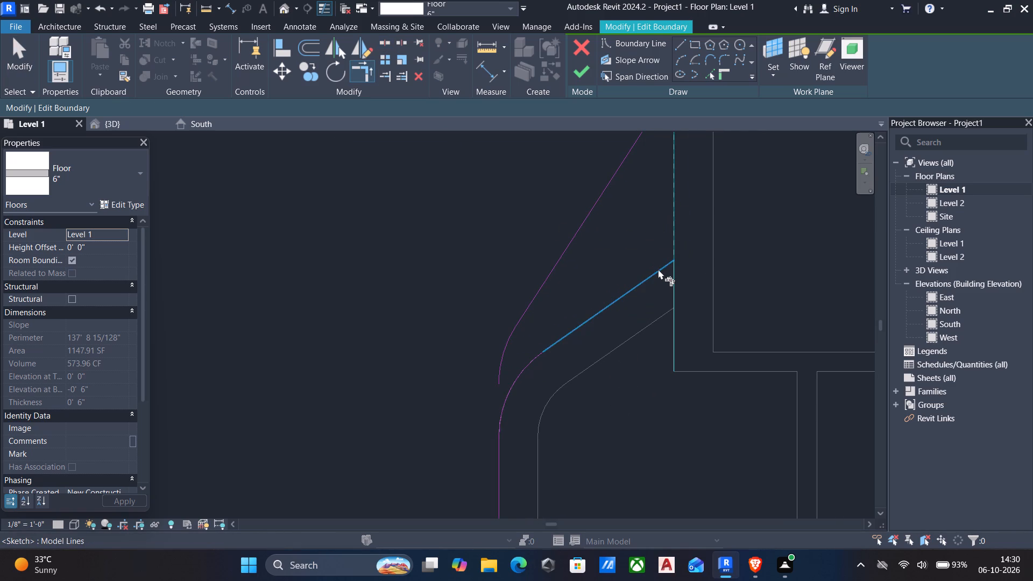
{"action": "left_click", "coordinate": [658, 270]}
{"action": "middle_click_drag", "start_coordinate": [624, 312], "coordinate": [634, 398]}
{"action": "scroll", "coordinate": [634, 398], "scroll_direction": "down", "scroll_amount": 2}
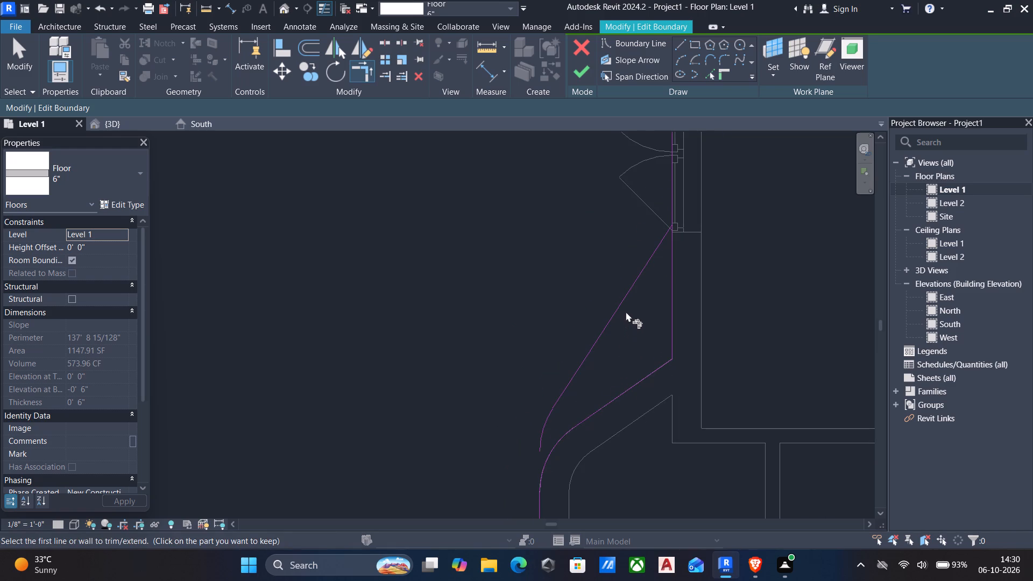
{"action": "key", "text": "Escape"}
Delete both pieces of the old diagonal boundary line and the old curved line beside the new bay corner.
{"action": "left_click", "coordinate": [621, 305]}
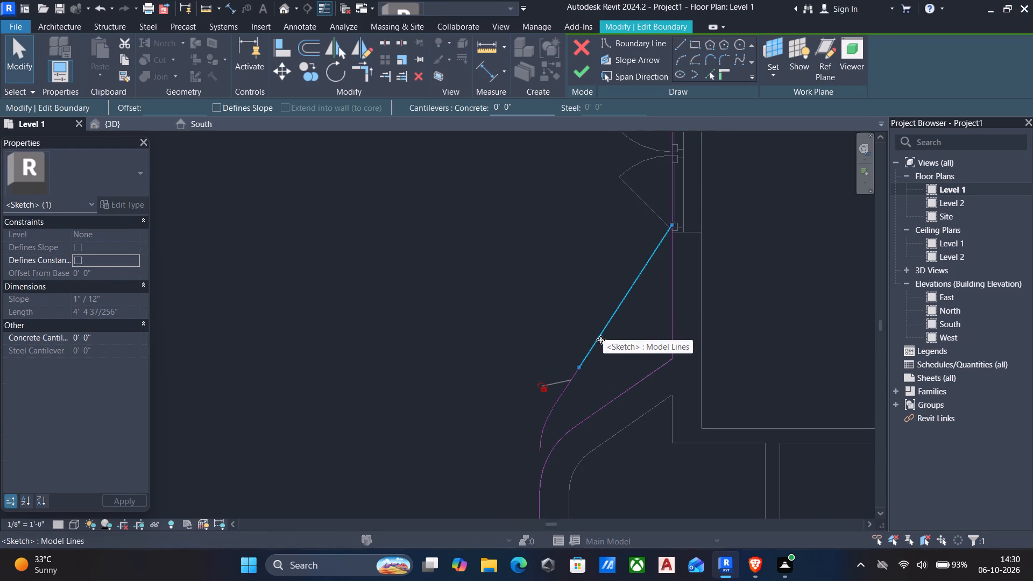
{"action": "key", "text": "Delete"}
{"action": "left_click_drag", "start_coordinate": [589, 377], "coordinate": [379, 310]}
{"action": "key", "text": "Delete"}
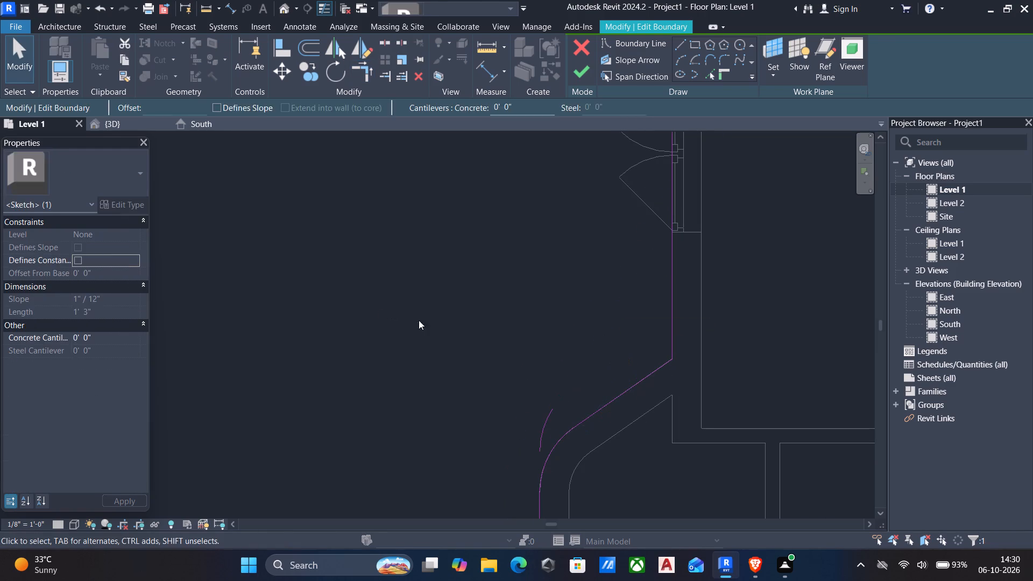
{"action": "left_click", "coordinate": [548, 422]}
{"action": "key", "text": "Delete"}
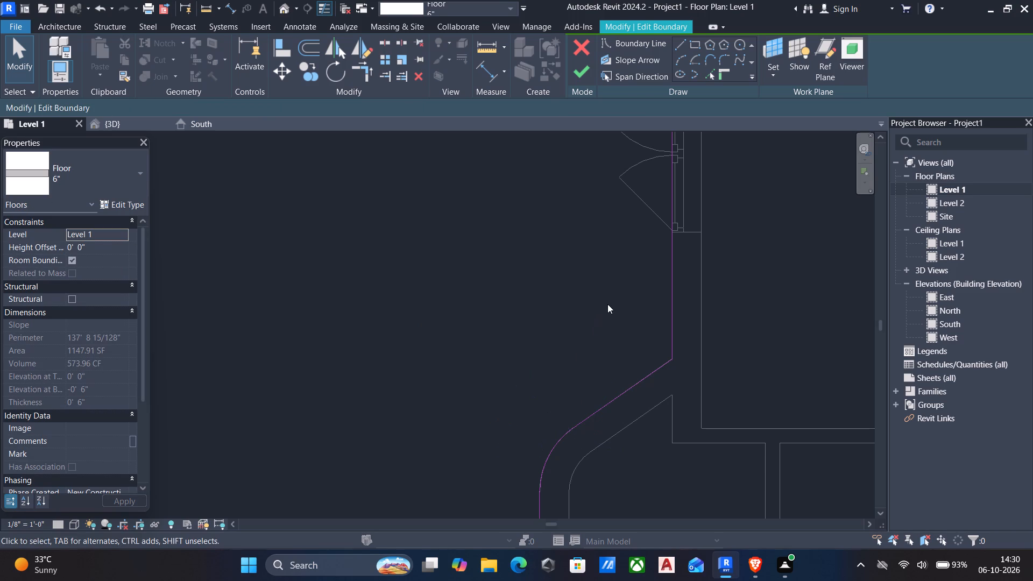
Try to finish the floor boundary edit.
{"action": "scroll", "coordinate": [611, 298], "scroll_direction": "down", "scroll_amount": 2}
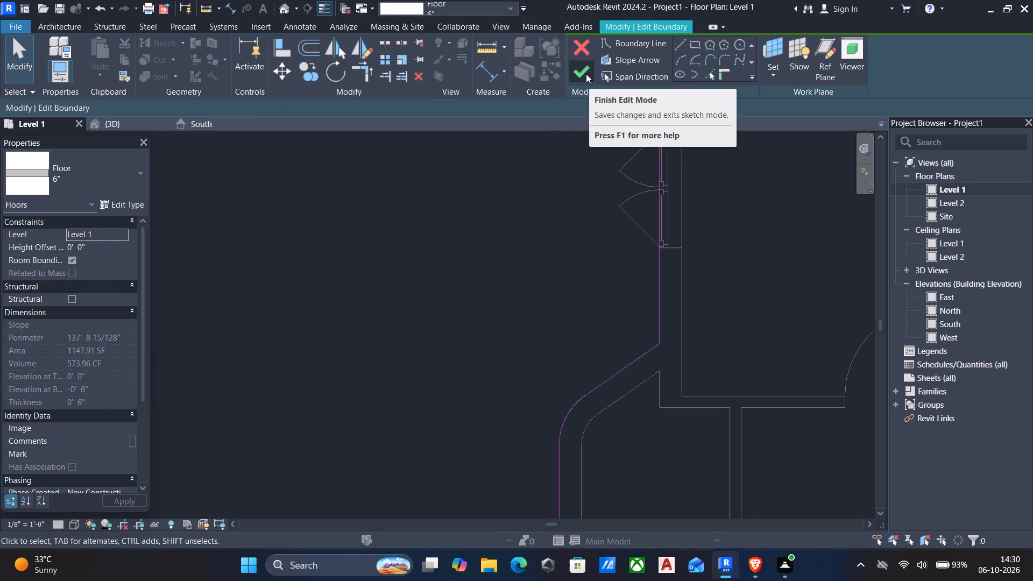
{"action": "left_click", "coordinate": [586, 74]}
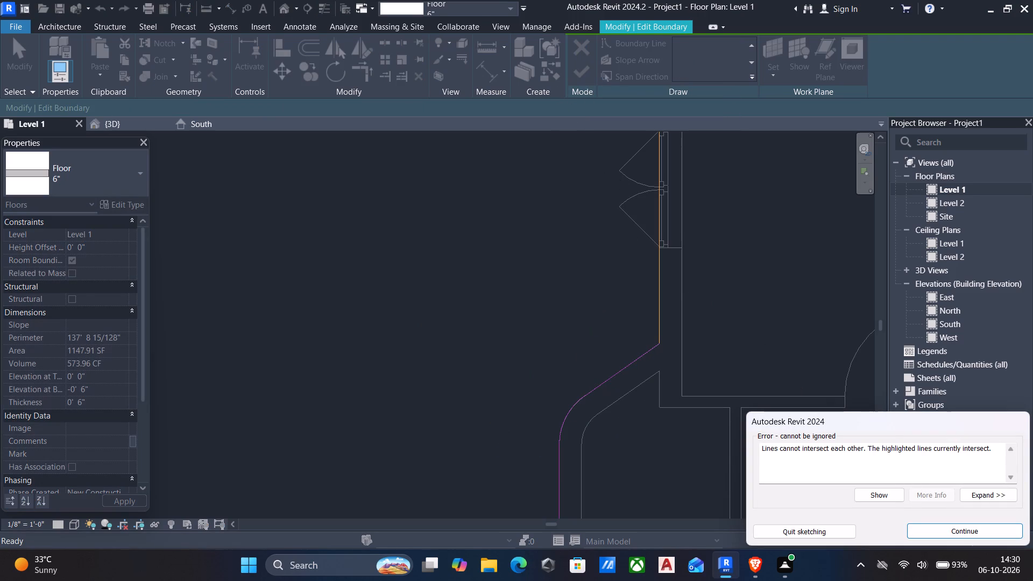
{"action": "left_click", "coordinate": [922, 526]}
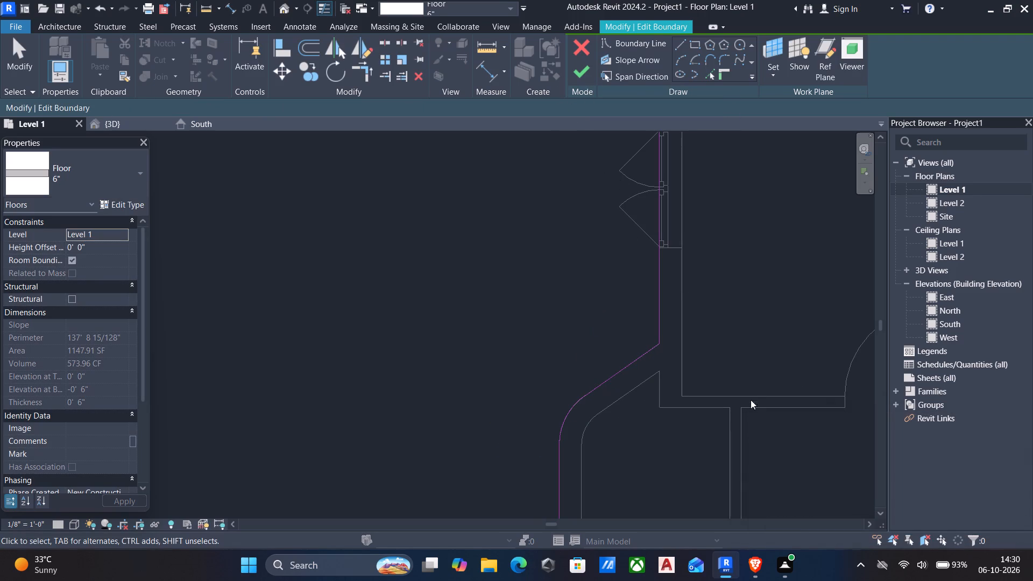
Delete the overlapping floor boundary line along the 9'-0" room's left outer wall.
{"action": "middle_click_drag", "start_coordinate": [657, 350], "coordinate": [651, 564]}
{"action": "left_click", "coordinate": [653, 496]}
{"action": "scroll", "coordinate": [615, 493], "scroll_direction": "down", "scroll_amount": 2}
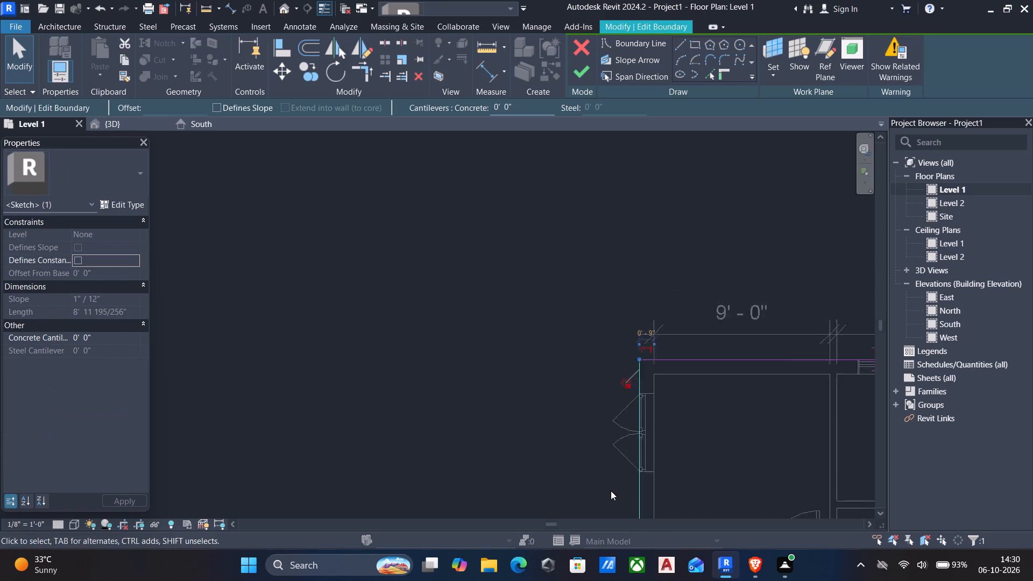
{"action": "scroll", "coordinate": [611, 491], "scroll_direction": "down", "scroll_amount": 2}
{"action": "middle_click_drag", "start_coordinate": [611, 491], "coordinate": [649, 437]}
{"action": "key", "text": "Delete"}
{"action": "middle_click_drag", "start_coordinate": [641, 436], "coordinate": [660, 389]}
{"action": "scroll", "coordinate": [688, 381], "scroll_direction": "up", "scroll_amount": 1}
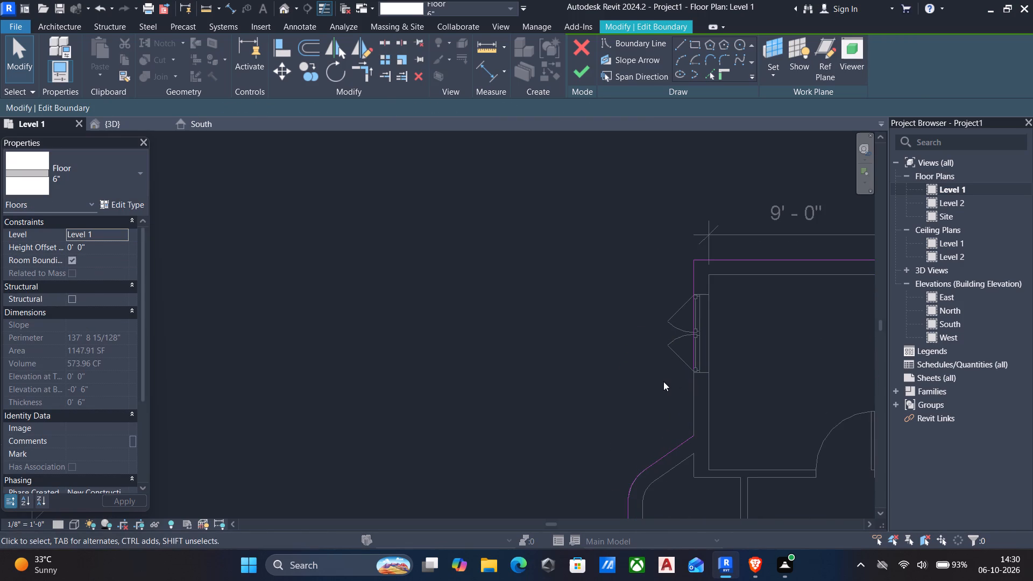
Join the room's remaining left boundary line to the new diagonal with Trim/Extend to Corner and finish the floor boundary edit.
{"action": "type", "text": "tr"}
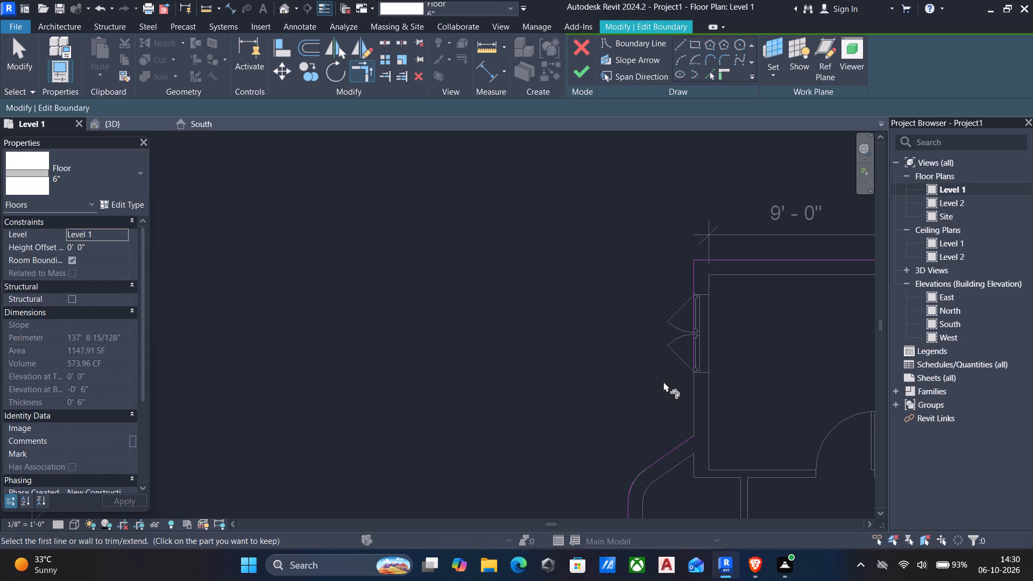
{"action": "left_click", "coordinate": [673, 445]}
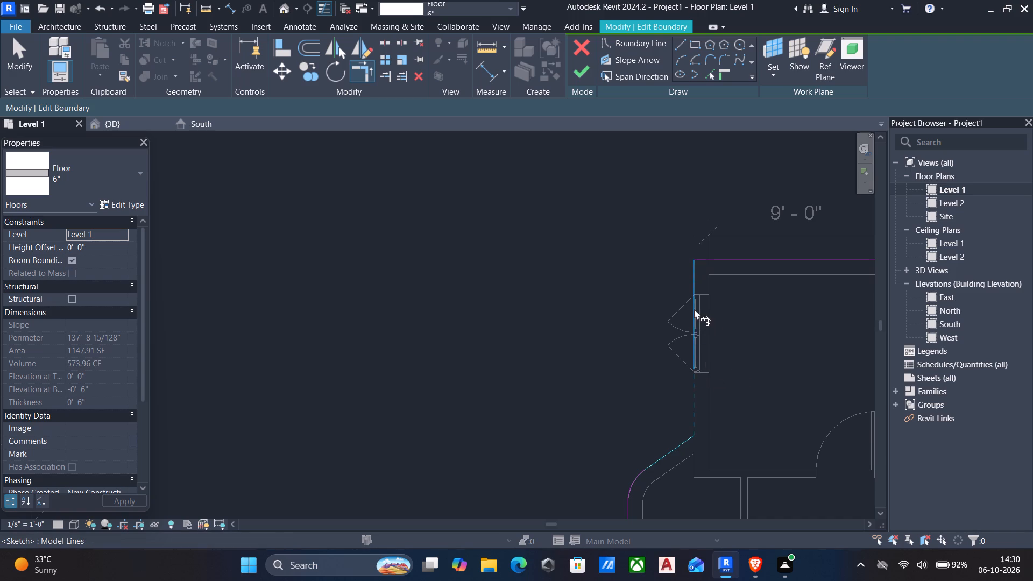
{"action": "left_click", "coordinate": [692, 334]}
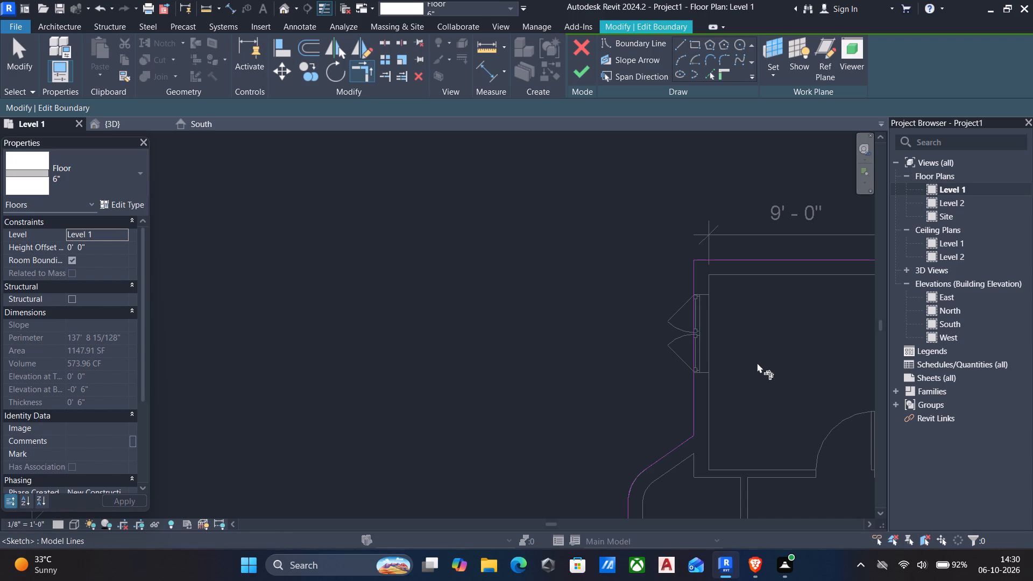
{"action": "key", "text": "Escape"}
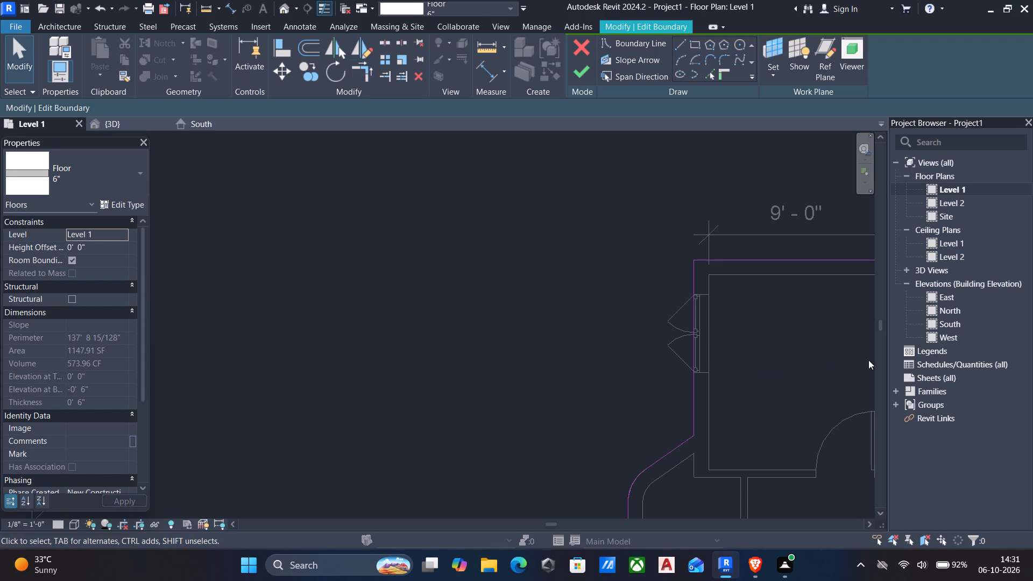
{"action": "left_click", "coordinate": [583, 72]}
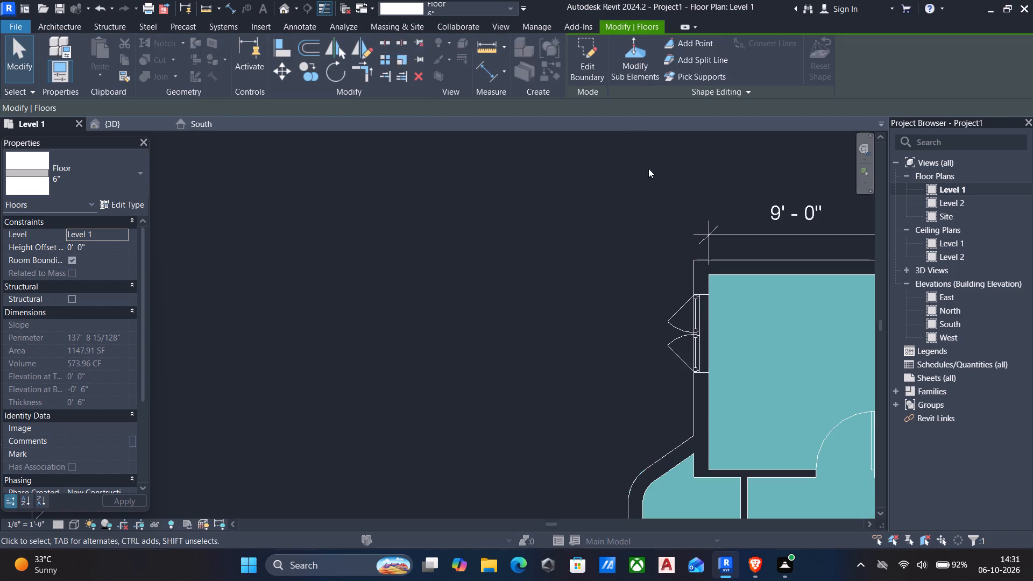
Open the default 3D view and examine the reworked bay from outside the building.
{"action": "scroll", "coordinate": [687, 249], "scroll_direction": "down", "scroll_amount": 3}
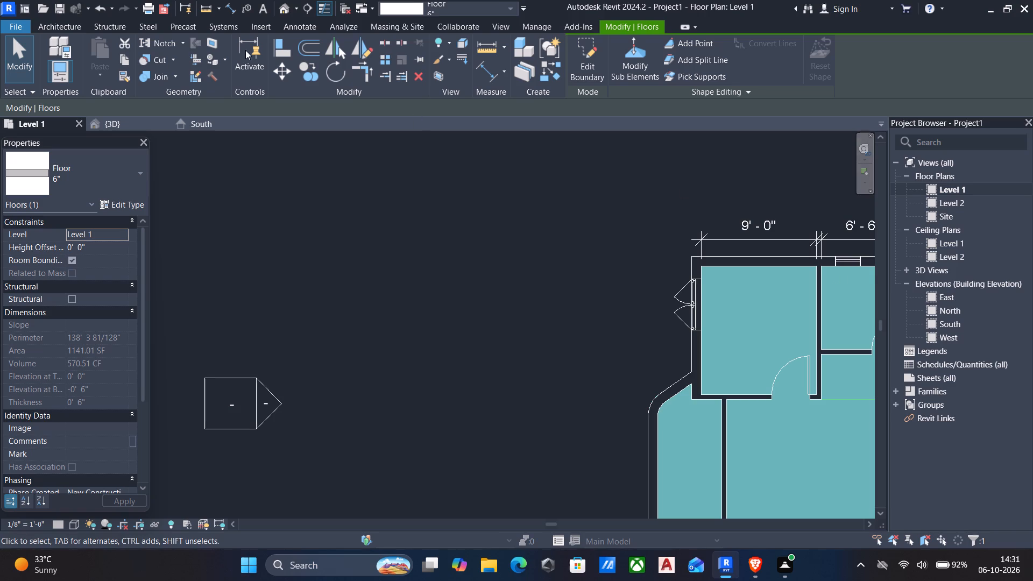
{"action": "left_click", "coordinate": [278, 11]}
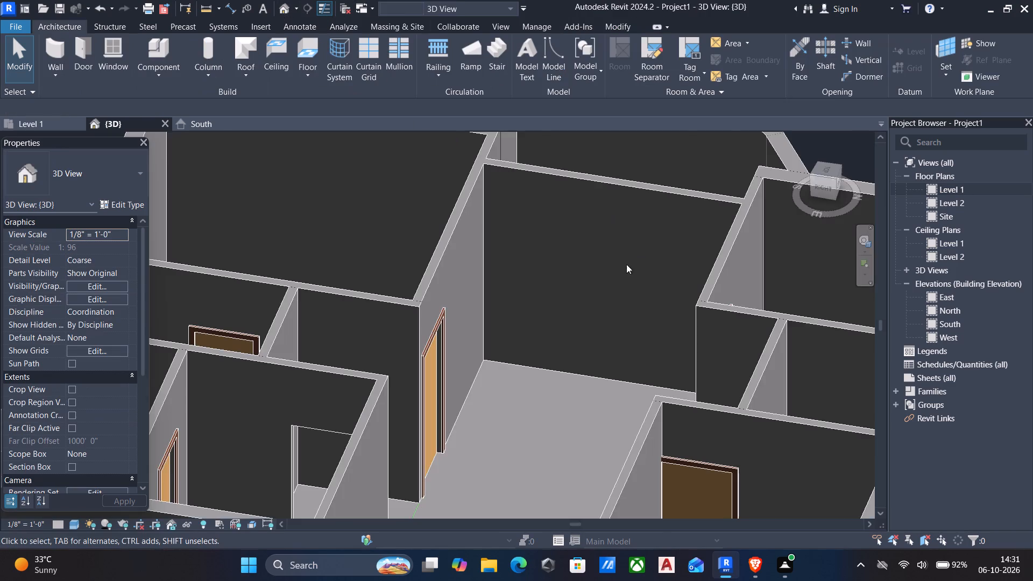
{"action": "scroll", "coordinate": [620, 285], "scroll_direction": "down", "scroll_amount": 6}
{"action": "middle_click_drag", "start_coordinate": [682, 284], "coordinate": [653, 289], "text": "shift"}
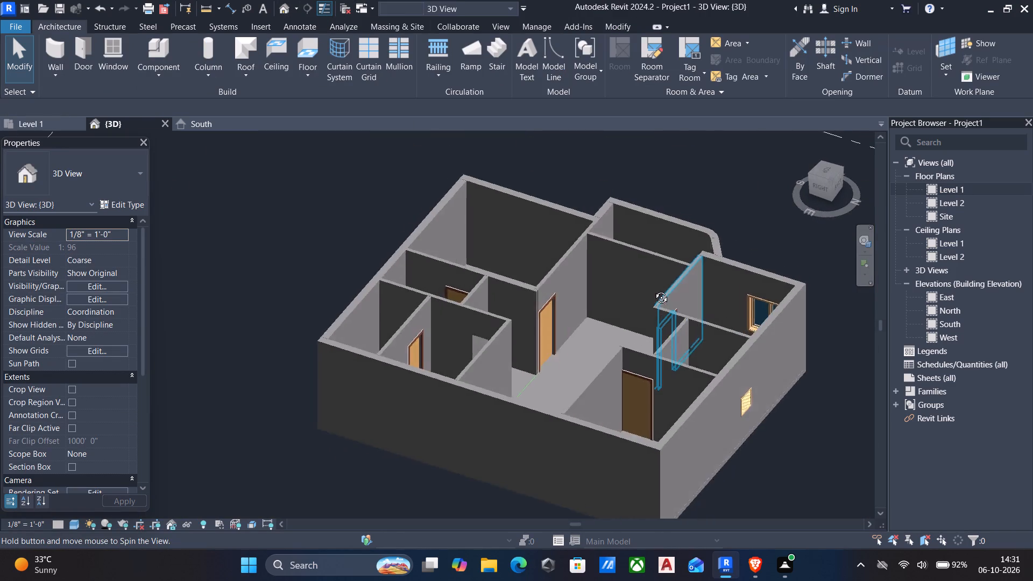
{"action": "middle_click_drag", "start_coordinate": [653, 289], "coordinate": [540, 295], "text": "shift"}
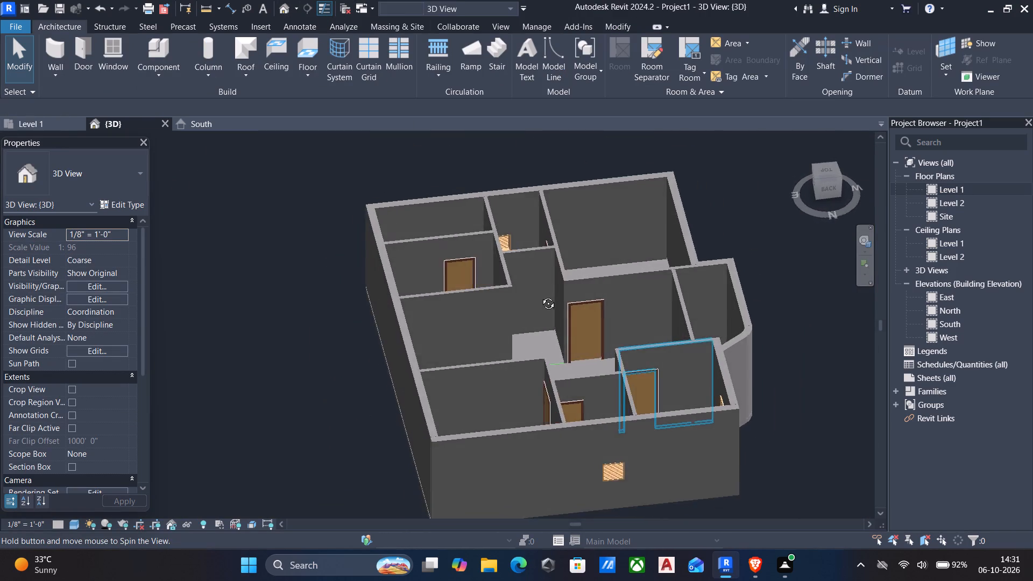
{"action": "middle_click_drag", "start_coordinate": [540, 295], "coordinate": [380, 249], "text": "shift"}
Set the top offset of the bay's front, curved and diagonal 9" walls to -8'.
{"action": "left_click", "coordinate": [628, 364]}
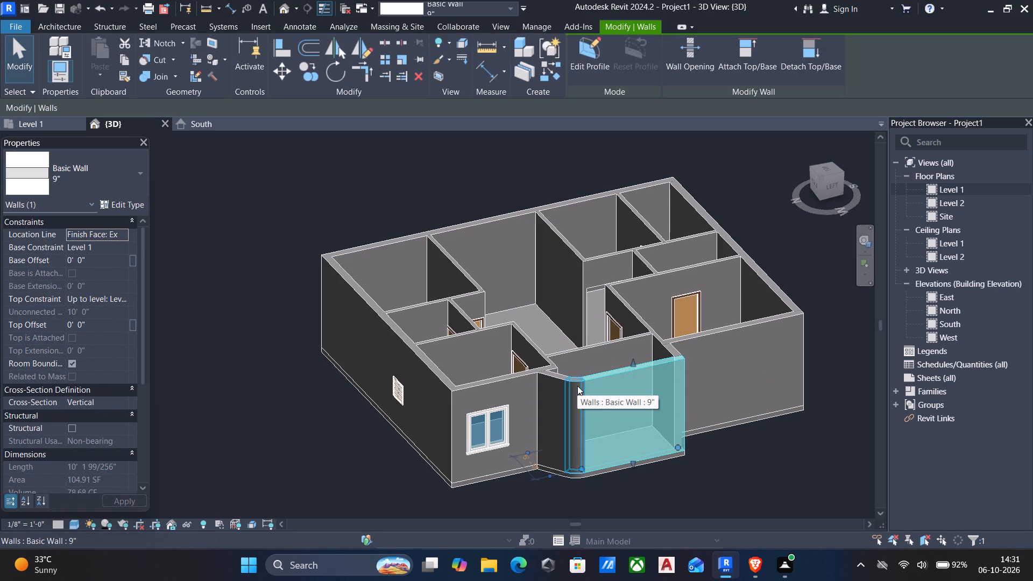
{"action": "left_click", "coordinate": [577, 386]}
{"action": "left_click", "coordinate": [562, 379], "text": "ctrl"}
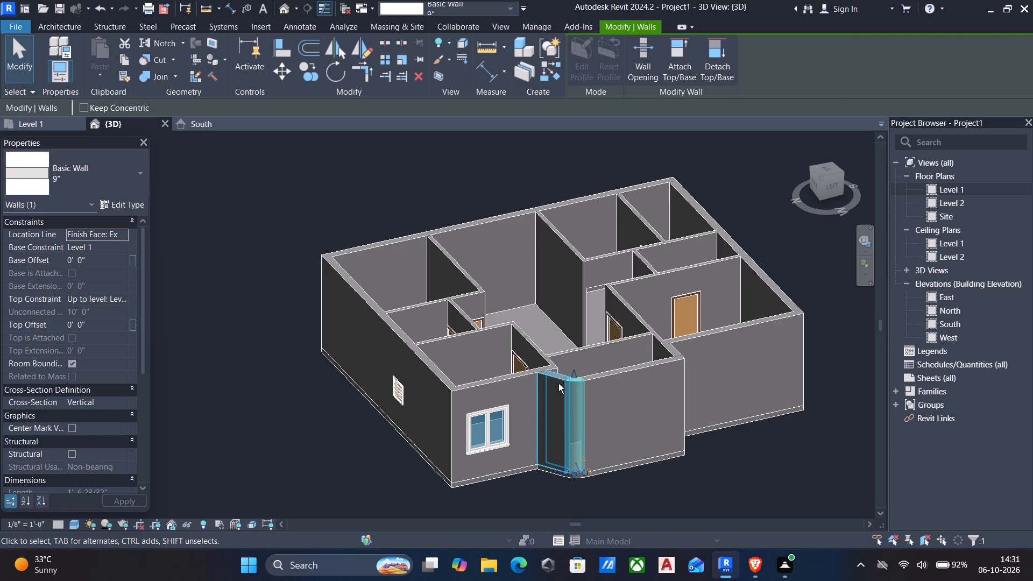
{"action": "left_click", "coordinate": [560, 384], "text": "ctrl"}
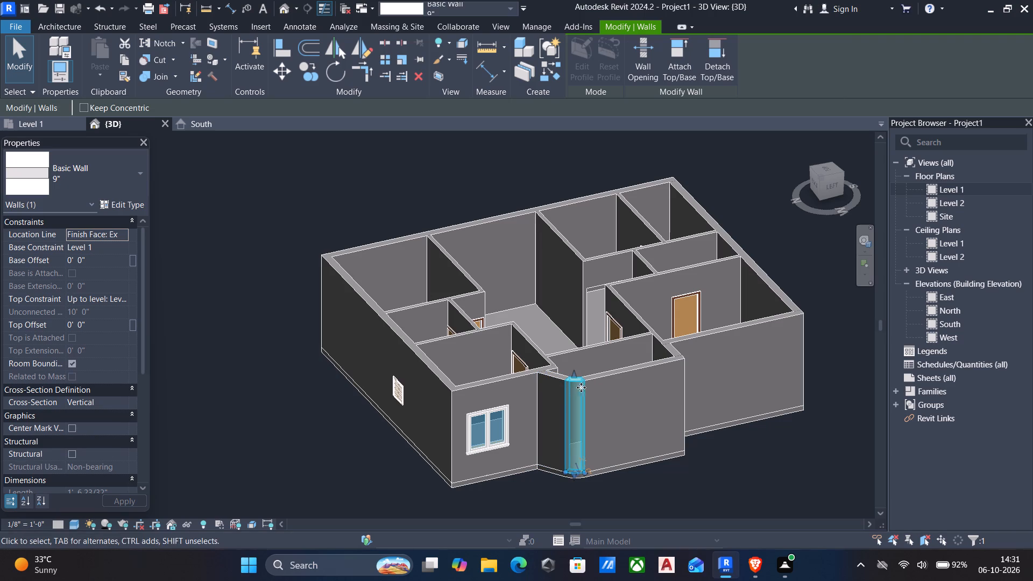
{"action": "left_click", "coordinate": [617, 380], "text": "ctrl"}
{"action": "scroll", "coordinate": [550, 389], "scroll_direction": "up", "scroll_amount": 4, "text": "ctrl"}
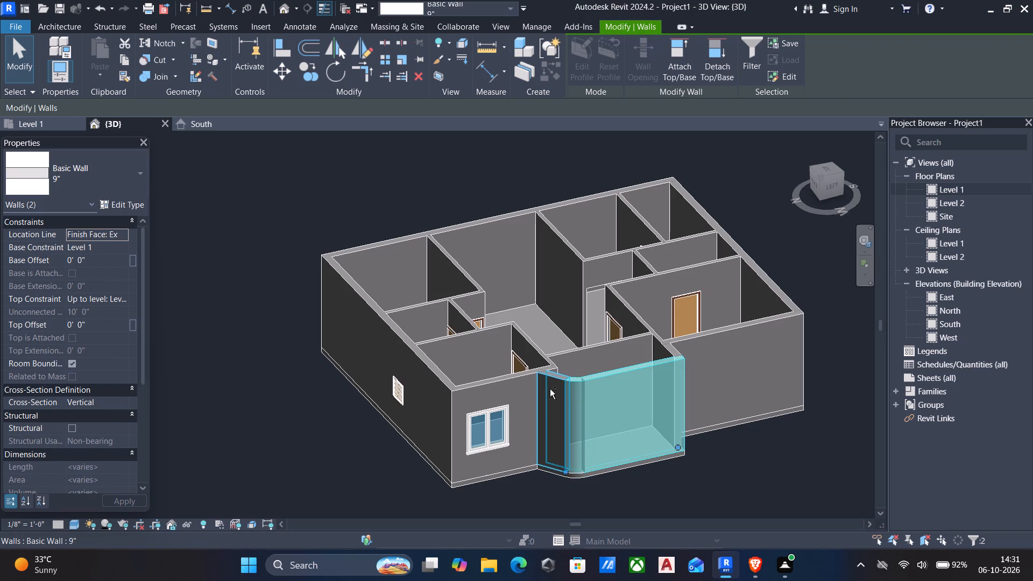
{"action": "scroll", "coordinate": [558, 380], "scroll_direction": "up", "scroll_amount": 5}
{"action": "left_click_drag", "start_coordinate": [567, 385], "coordinate": [572, 388], "text": "ctrl"}
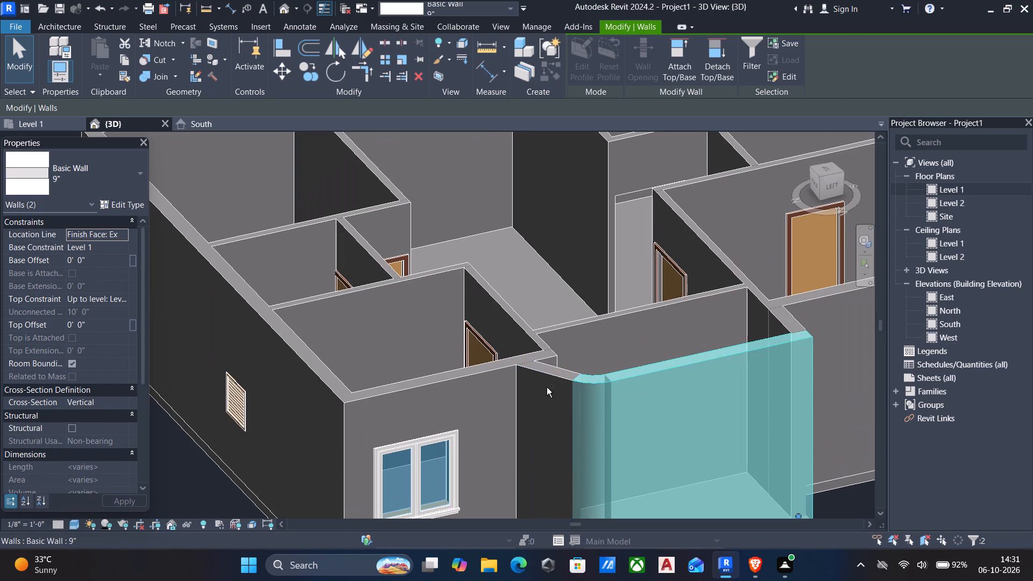
{"action": "left_click", "coordinate": [548, 377], "text": "ctrl"}
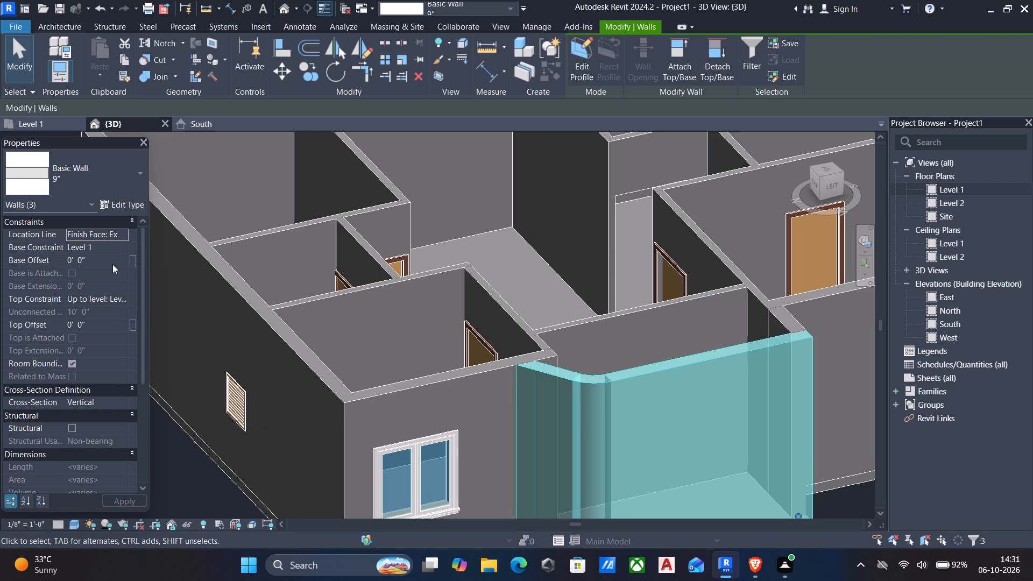
{"action": "left_click", "coordinate": [116, 317]}
{"action": "left_click", "coordinate": [115, 323]}
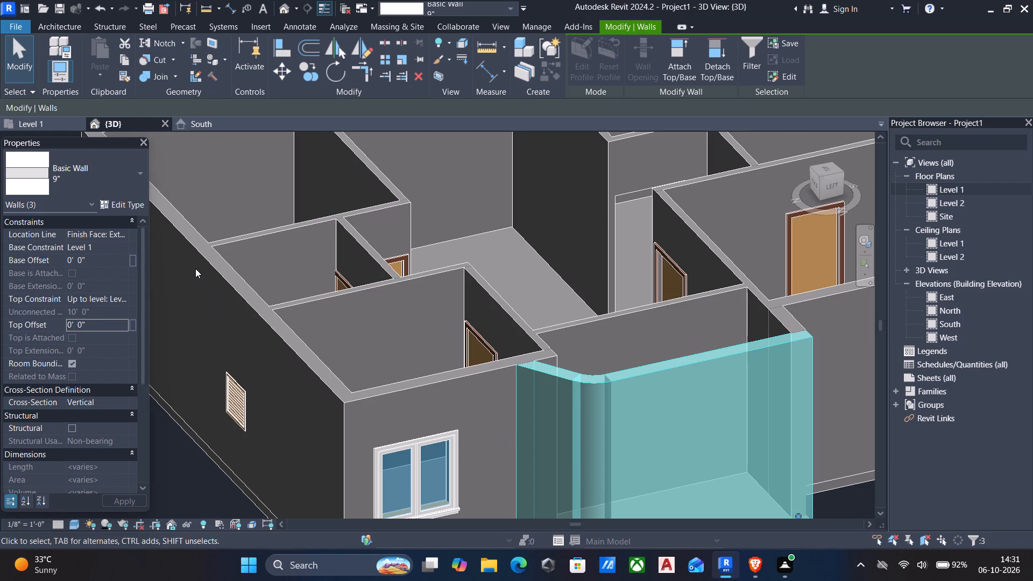
{"action": "type", "text": "-8"}
{"action": "left_click", "coordinate": [108, 319]}
{"action": "key", "text": "minus"}
{"action": "type", "text": "8'"}
{"action": "key", "text": "Return"}
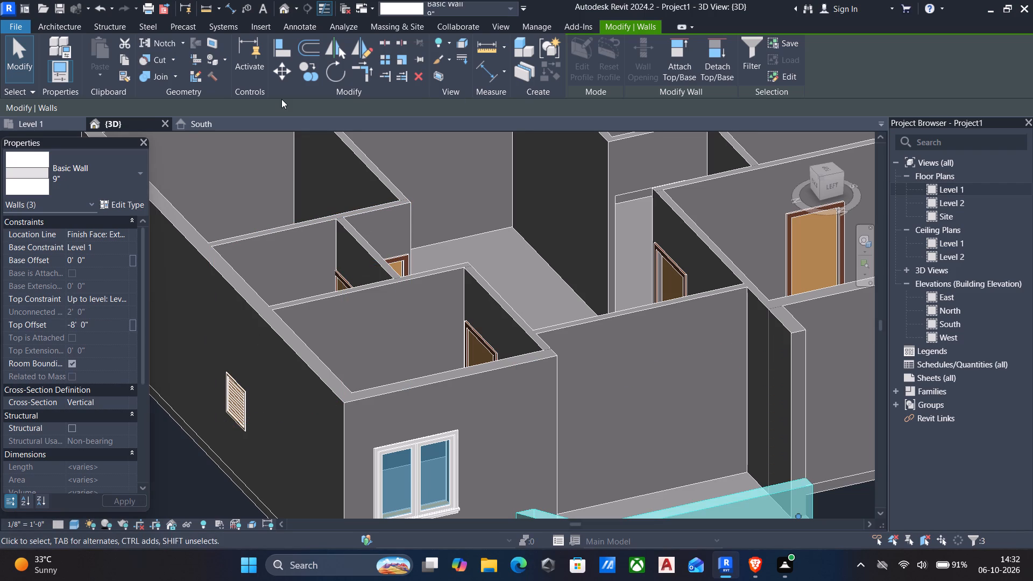
Set the top offset of the bay's remaining full-height 9" end wall to -8'.
{"action": "scroll", "coordinate": [546, 268], "scroll_direction": "down", "scroll_amount": 4}
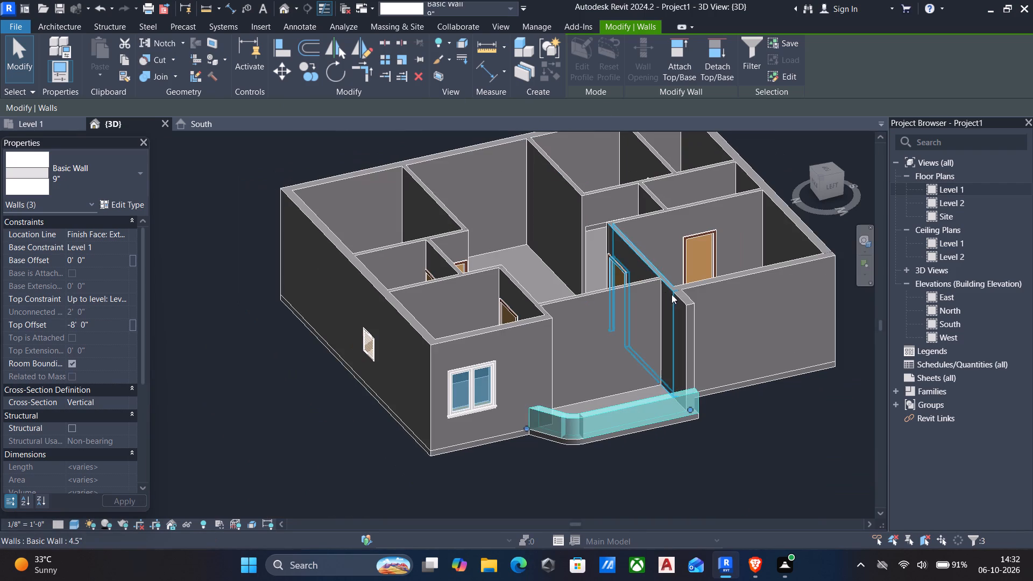
{"action": "middle_click_drag", "start_coordinate": [684, 294], "coordinate": [517, 279]}
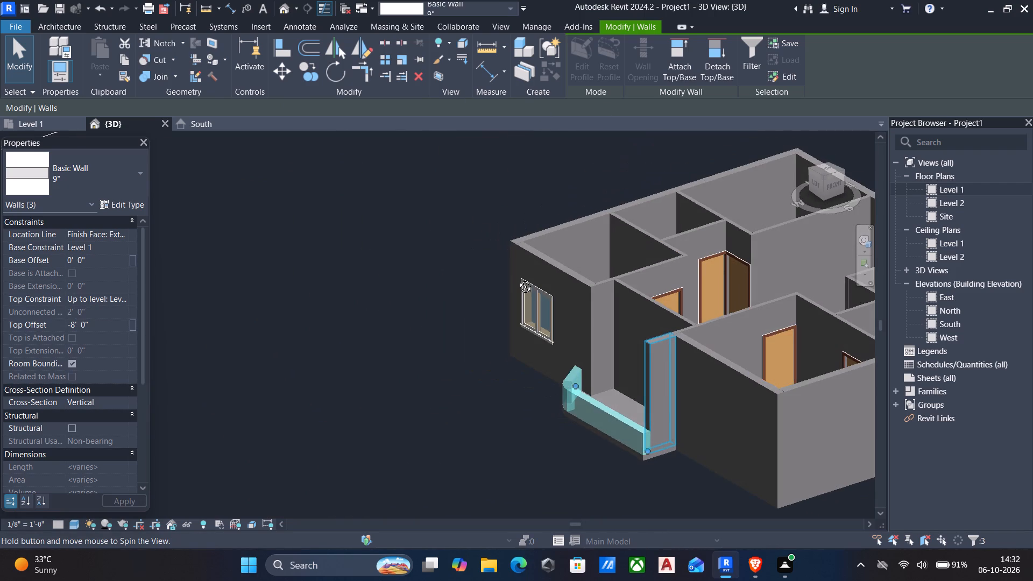
{"action": "middle_click_drag", "start_coordinate": [517, 279], "coordinate": [588, 273]}
{"action": "scroll", "coordinate": [690, 409], "scroll_direction": "up", "scroll_amount": 4}
{"action": "key", "text": "Escape"}
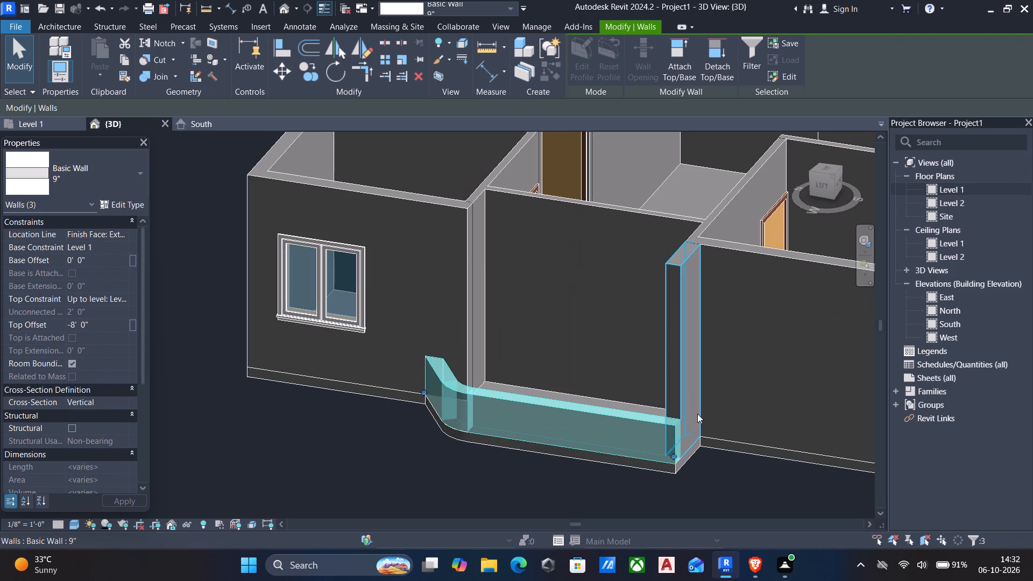
{"action": "scroll", "coordinate": [701, 435], "scroll_direction": "up", "scroll_amount": 5}
{"action": "scroll", "coordinate": [663, 401], "scroll_direction": "down", "scroll_amount": 5}
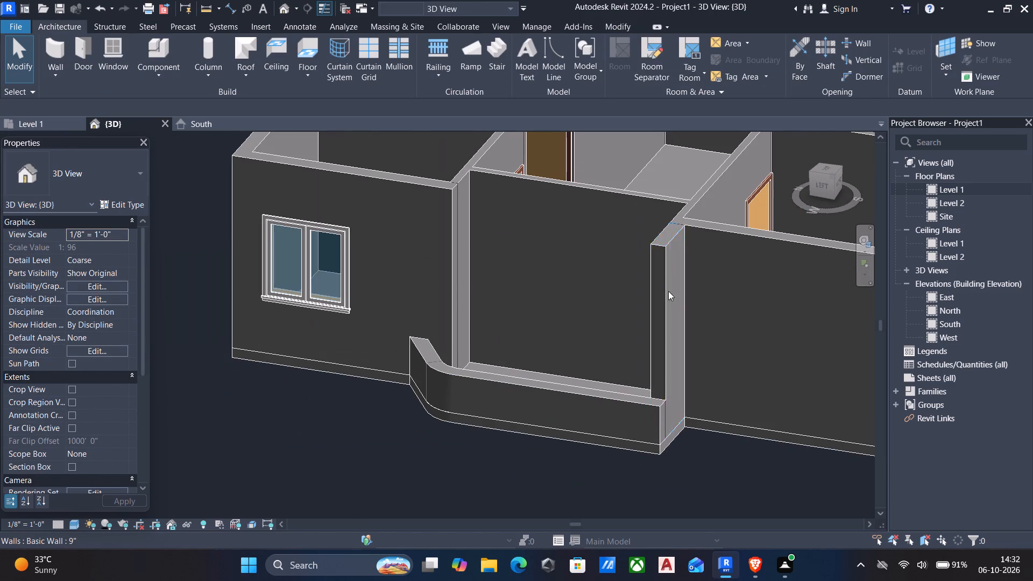
{"action": "left_click", "coordinate": [660, 260]}
{"action": "left_click", "coordinate": [109, 327]}
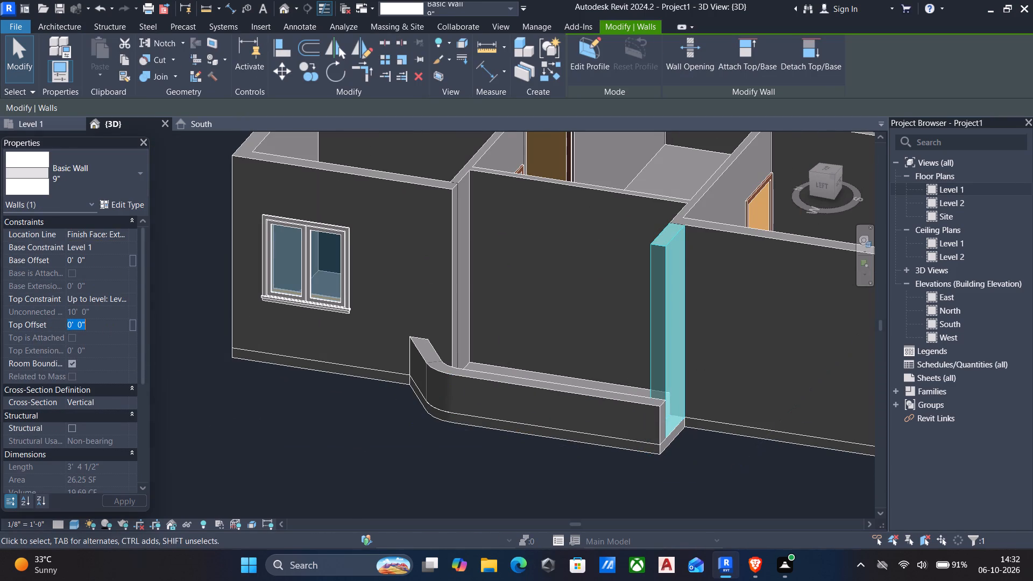
{"action": "type", "text": "-8'"}
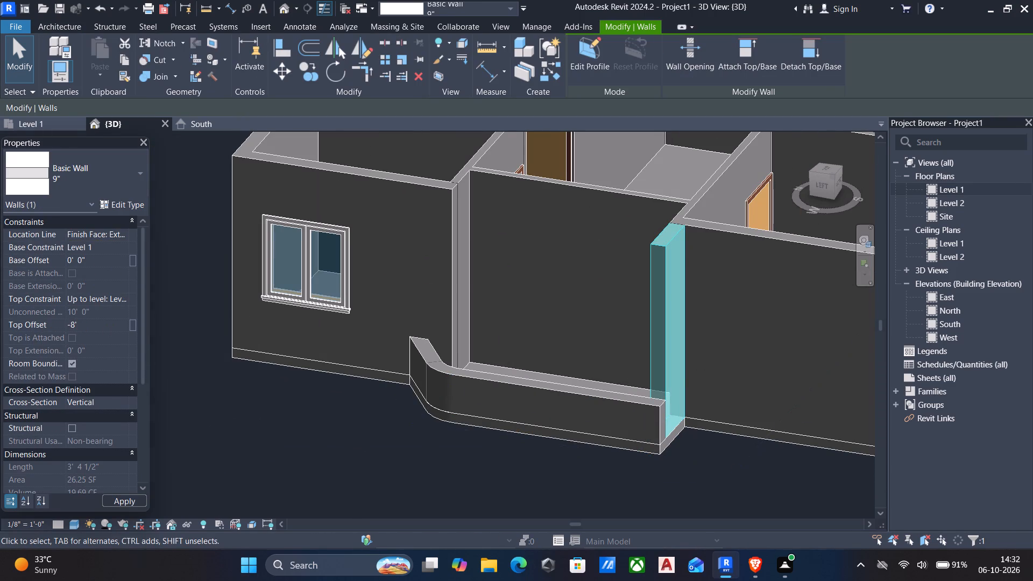
{"action": "key", "text": "Return"}
{"action": "key", "text": "Escape"}
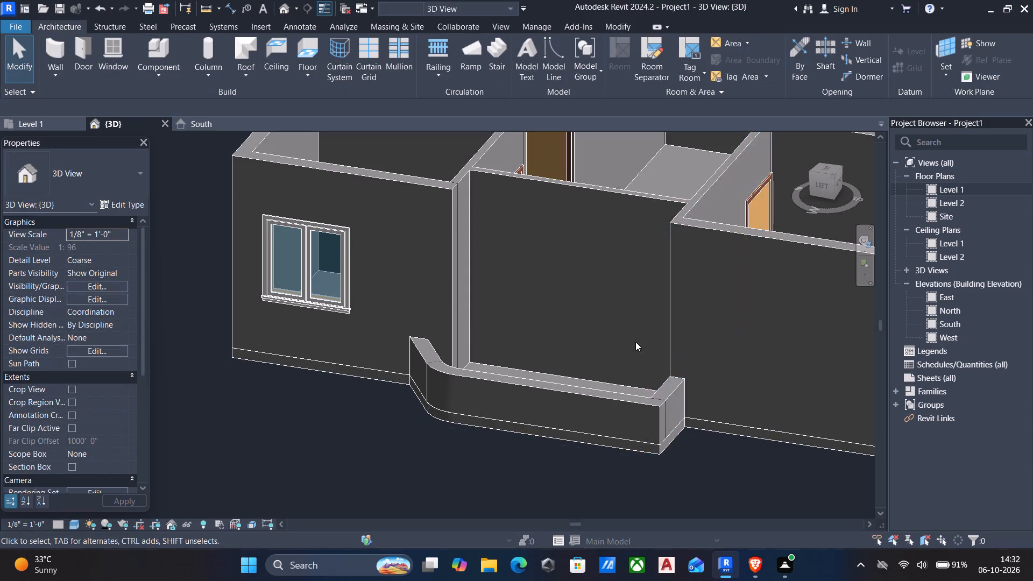
Return to the Level 1 floor plan and select the 48" x 60" double casement window in the 9'-0" room's outer wall.
{"action": "scroll", "coordinate": [575, 336], "scroll_direction": "down", "scroll_amount": 4}
{"action": "middle_click_drag", "start_coordinate": [567, 337], "coordinate": [670, 331], "text": "shift"}
{"action": "scroll", "coordinate": [705, 292], "scroll_direction": "up", "scroll_amount": 1}
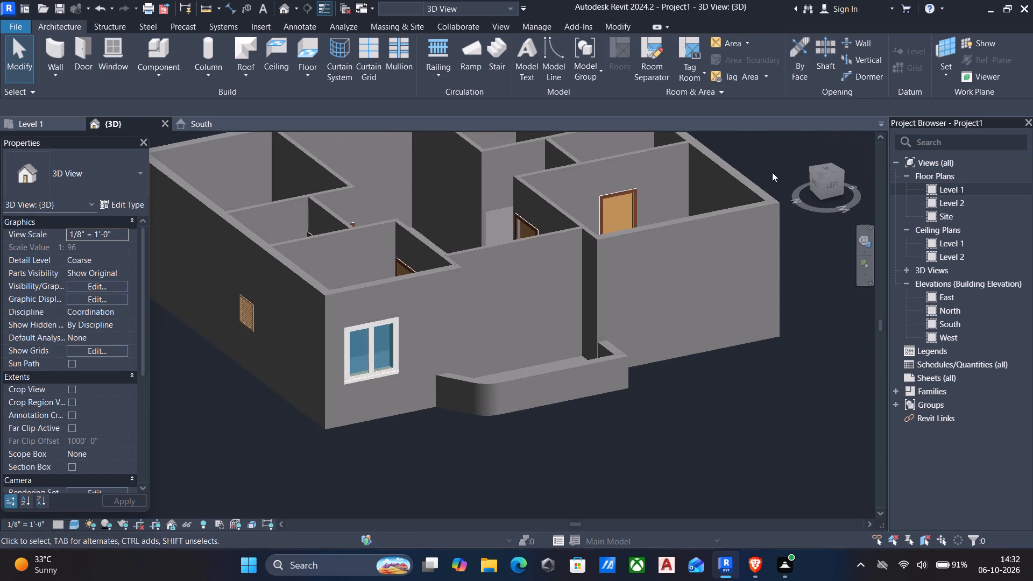
{"action": "left_click", "coordinate": [972, 191]}
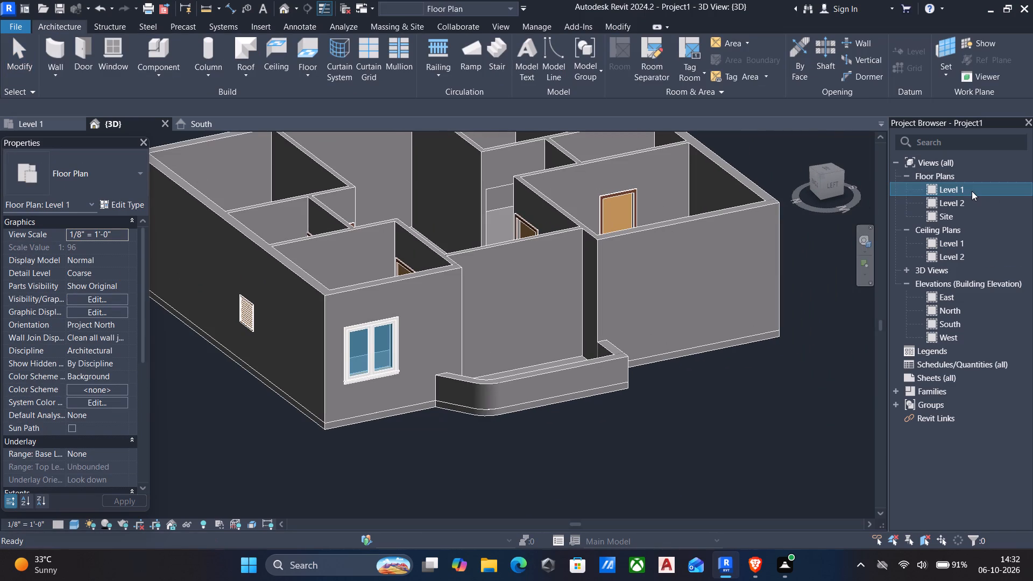
{"action": "double_click", "coordinate": [972, 191]}
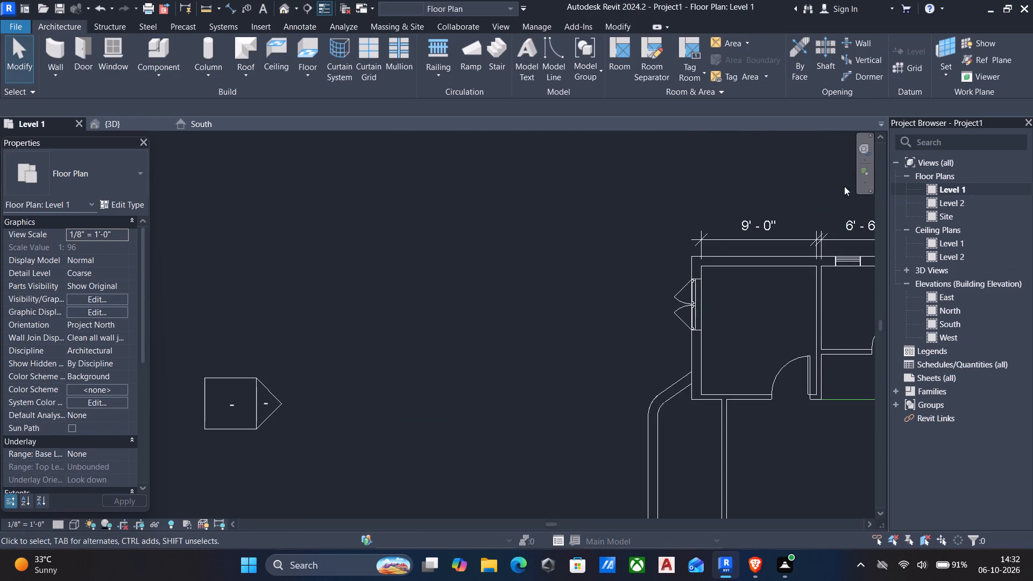
{"action": "scroll", "coordinate": [806, 203], "scroll_direction": "down", "scroll_amount": 5}
{"action": "middle_click_drag", "start_coordinate": [804, 209], "coordinate": [485, 178]}
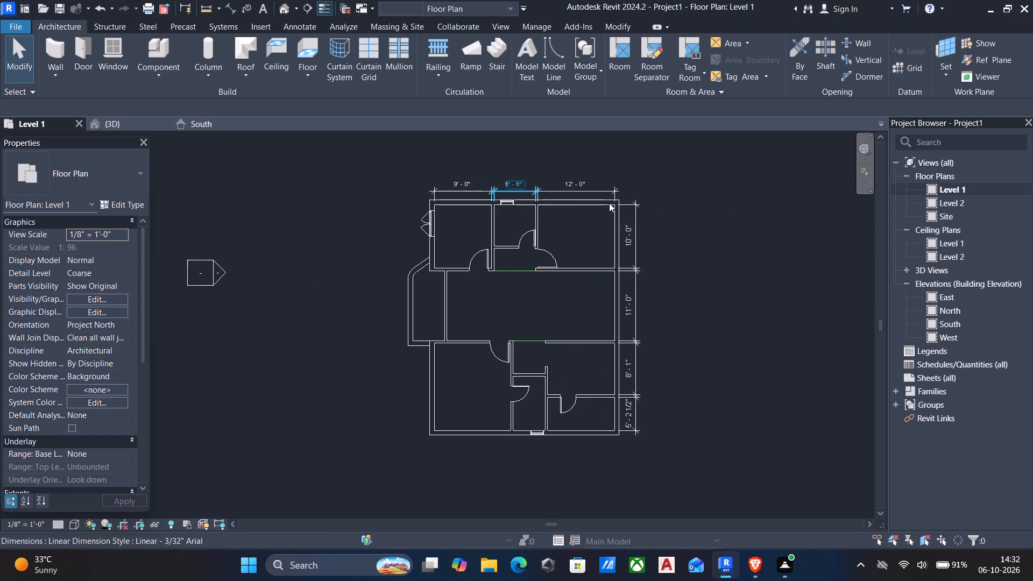
{"action": "scroll", "coordinate": [480, 202], "scroll_direction": "up", "scroll_amount": 4}
{"action": "scroll", "coordinate": [506, 208], "scroll_direction": "down", "scroll_amount": 2}
{"action": "middle_click_drag", "start_coordinate": [527, 243], "coordinate": [534, 224]}
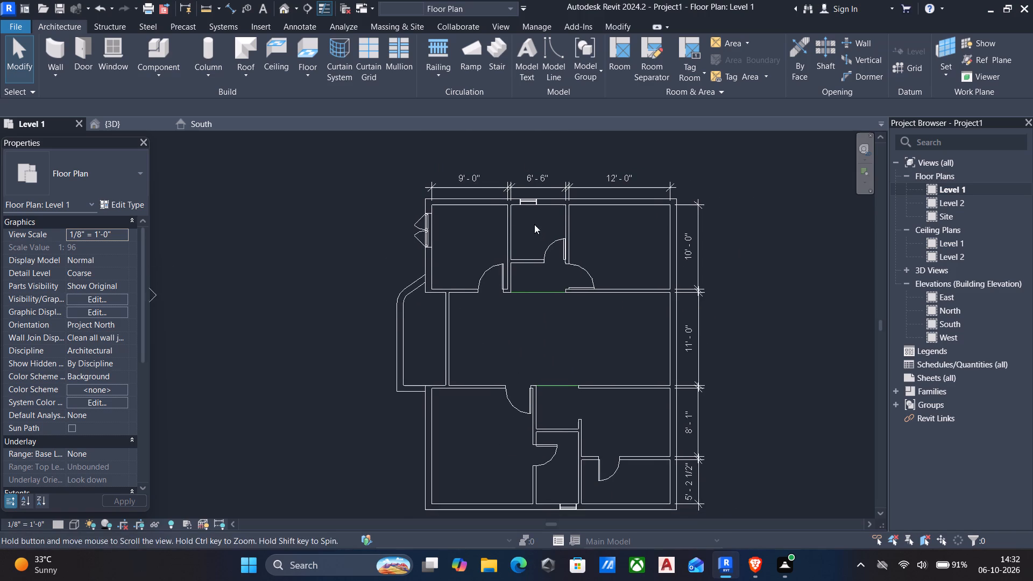
{"action": "middle_click_drag", "start_coordinate": [534, 224], "coordinate": [534, 226]}
{"action": "left_click", "coordinate": [416, 223]}
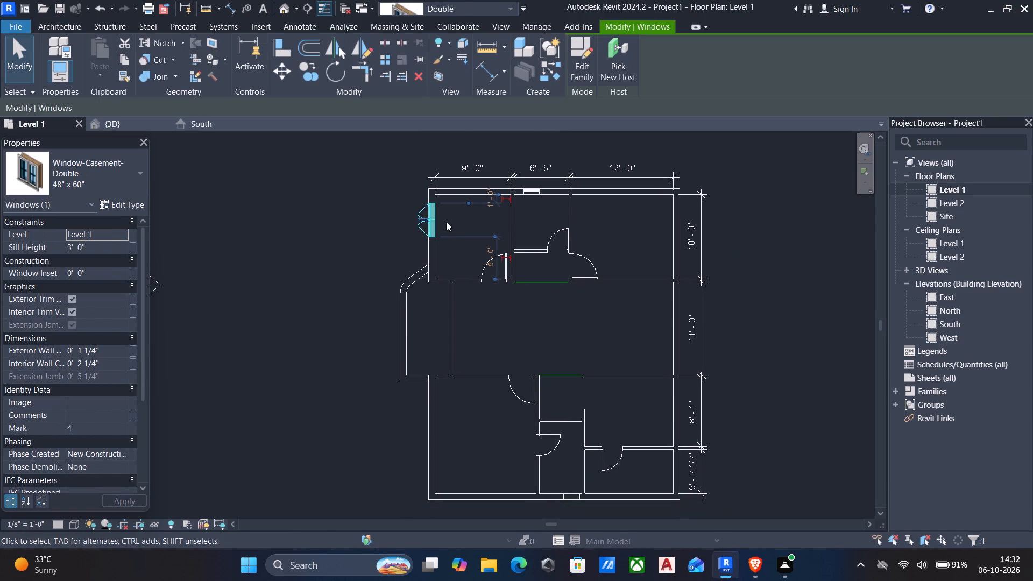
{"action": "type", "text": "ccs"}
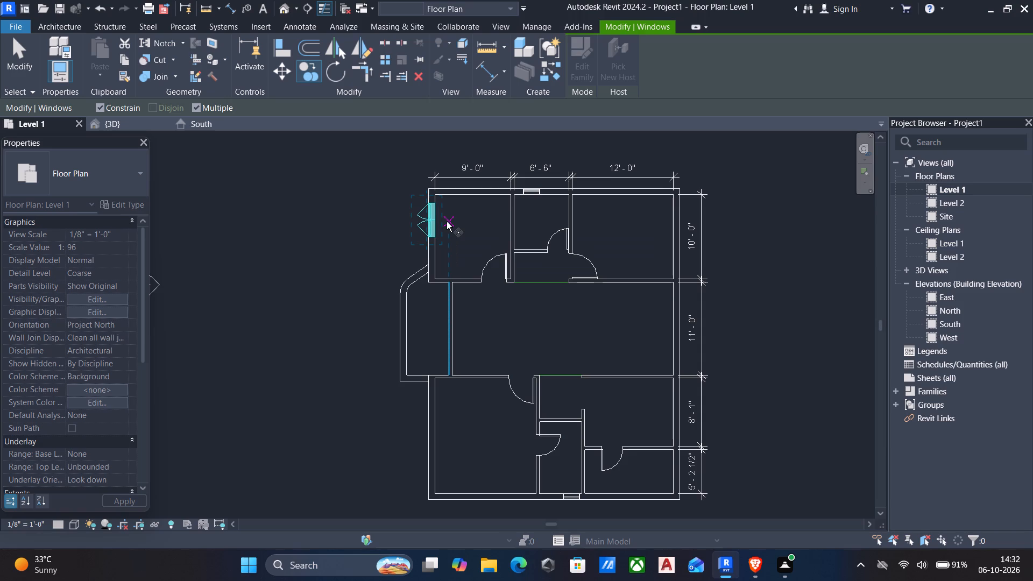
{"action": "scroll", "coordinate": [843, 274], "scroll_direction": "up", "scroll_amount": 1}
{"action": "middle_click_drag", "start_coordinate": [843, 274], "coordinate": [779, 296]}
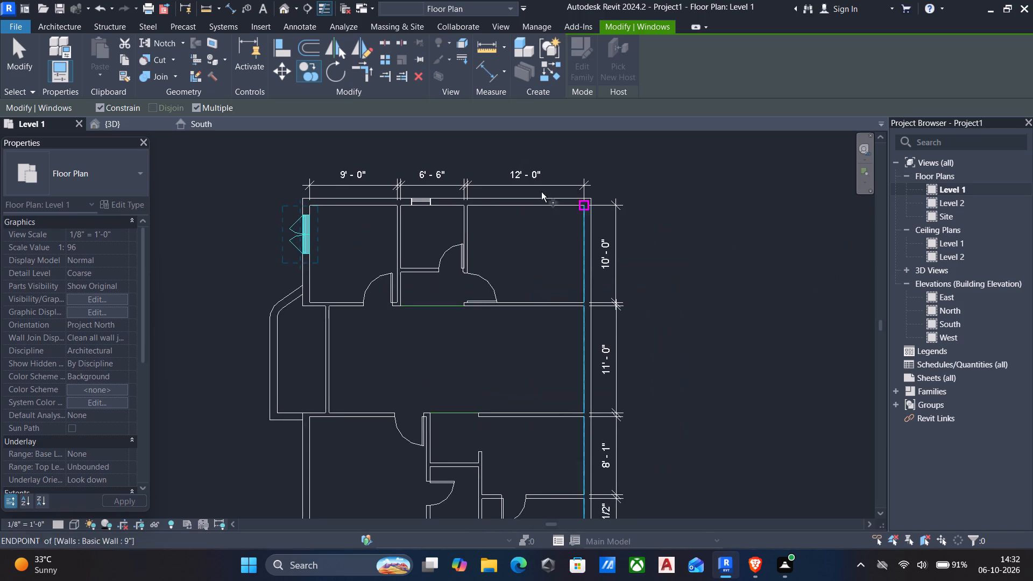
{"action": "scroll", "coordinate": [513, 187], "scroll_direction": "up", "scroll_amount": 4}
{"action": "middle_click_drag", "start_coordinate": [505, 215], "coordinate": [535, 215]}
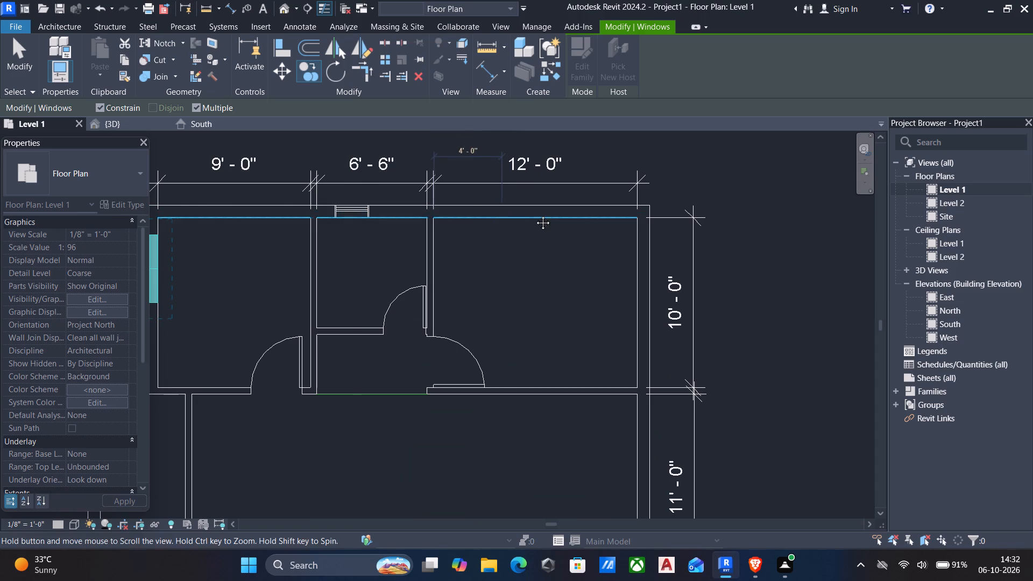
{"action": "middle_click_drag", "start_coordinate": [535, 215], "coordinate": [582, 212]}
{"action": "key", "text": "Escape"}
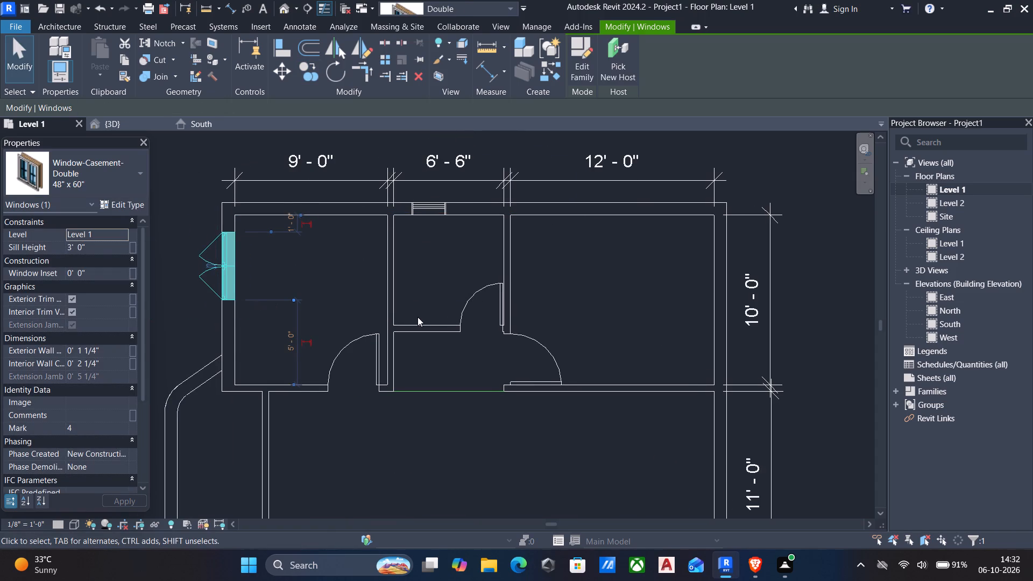
Create a similar 48" x 60" double casement window in the top outer wall of the 12'-0" room.
{"action": "type", "text": "cs"}
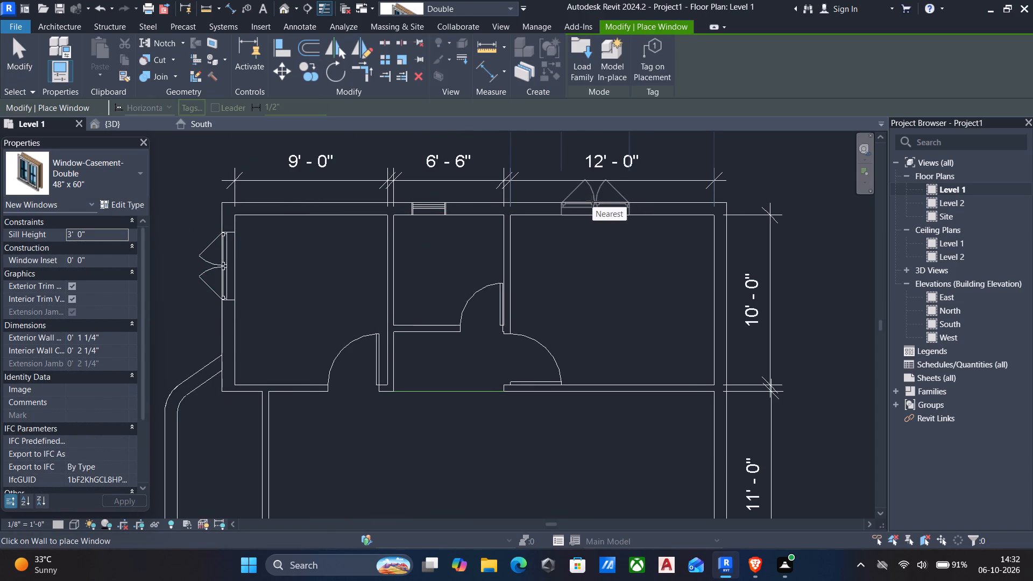
{"action": "left_click", "coordinate": [592, 201]}
Place a matching casement window in the large lower-left room's bottom wall, about 7'-6" from its left wall and 6" from the partition.
{"action": "scroll", "coordinate": [617, 250], "scroll_direction": "down", "scroll_amount": 1}
{"action": "middle_click_drag", "start_coordinate": [609, 261], "coordinate": [642, 197]}
{"action": "middle_click_drag", "start_coordinate": [641, 379], "coordinate": [695, 196]}
{"action": "middle_click_drag", "start_coordinate": [635, 297], "coordinate": [641, 224]}
{"action": "scroll", "coordinate": [537, 440], "scroll_direction": "up", "scroll_amount": 1}
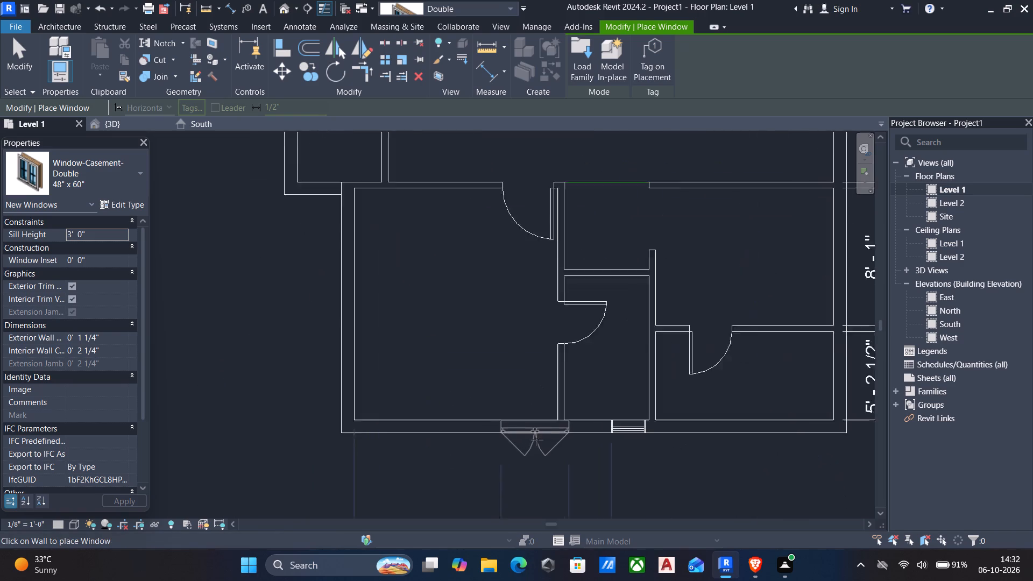
{"action": "scroll", "coordinate": [537, 440], "scroll_direction": "up", "scroll_amount": 1}
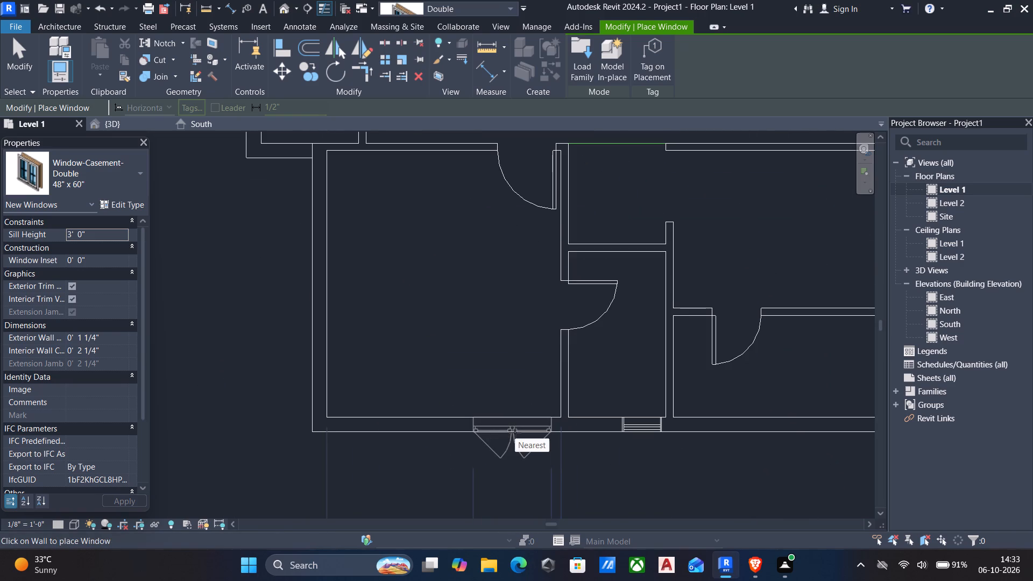
{"action": "left_click", "coordinate": [515, 433]}
Place a matching 48" x 60" casement window in the lower-right room's bottom wall, about 1'-6" from its left partition and 5'-0" from its right wall.
{"action": "middle_click_drag", "start_coordinate": [776, 436], "coordinate": [718, 428]}
{"action": "scroll", "coordinate": [776, 436], "scroll_direction": "down", "scroll_amount": 1}
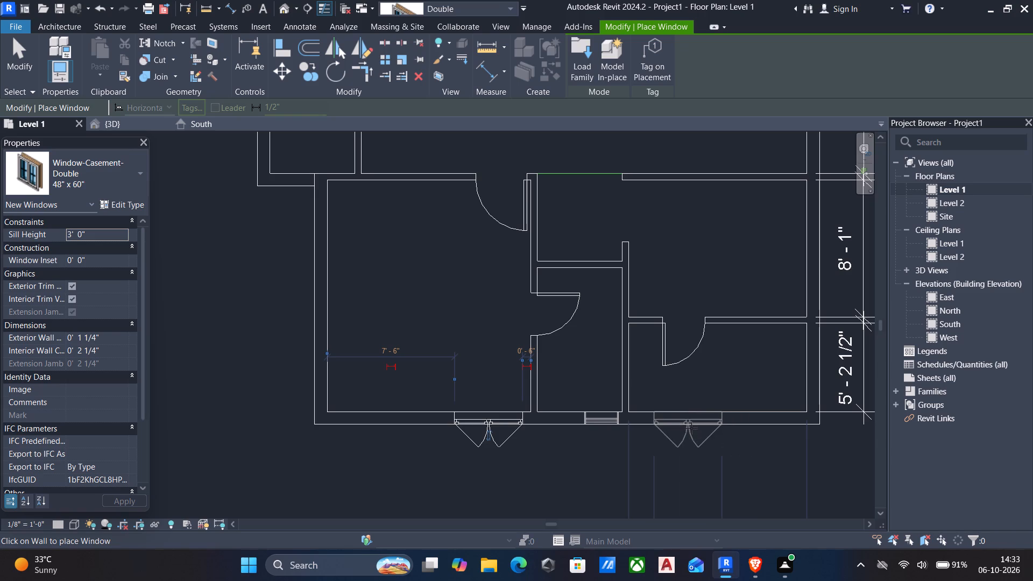
{"action": "left_click", "coordinate": [691, 428]}
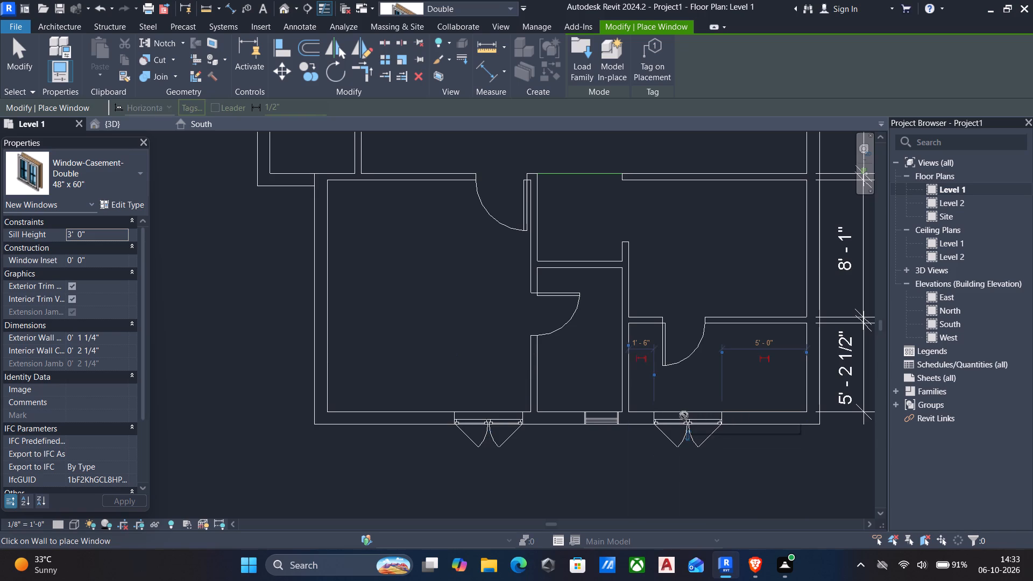
{"action": "key", "text": "Escape"}
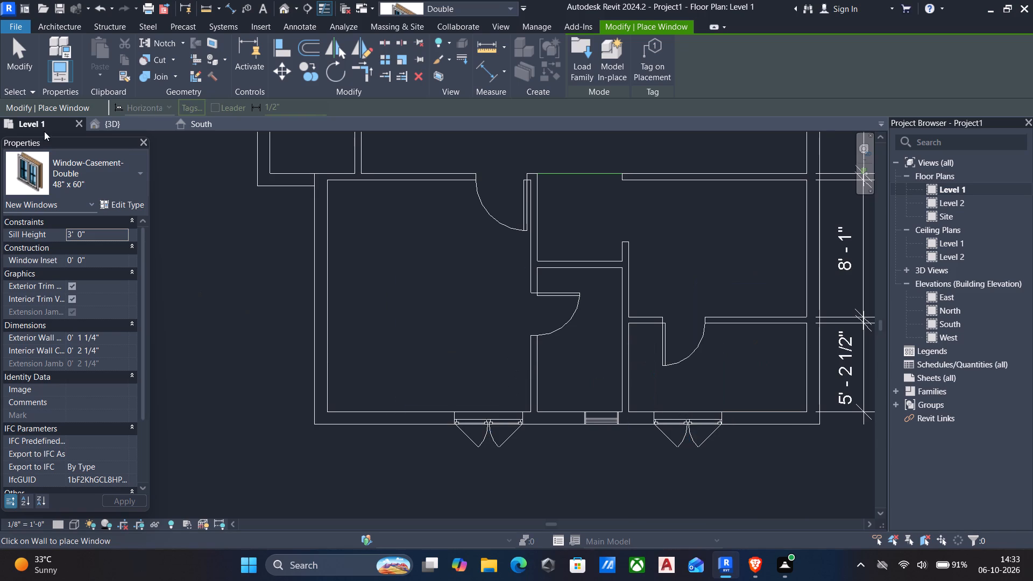
Choose the Fixed 16" x 24" window type and set its type width to 3' and height to 4'.
{"action": "left_click", "coordinate": [95, 183]}
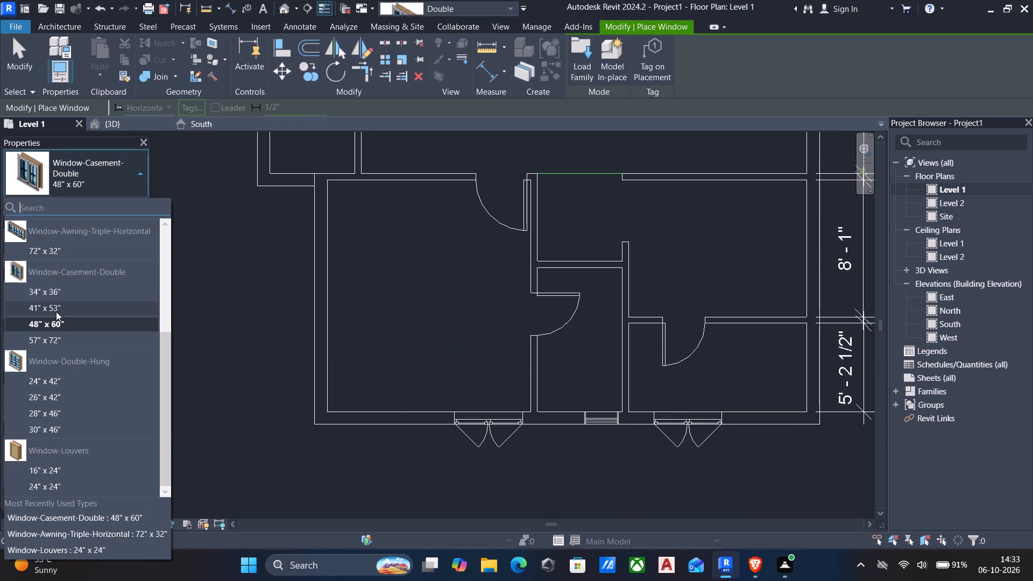
{"action": "scroll", "coordinate": [59, 317], "scroll_direction": "up", "scroll_amount": 4}
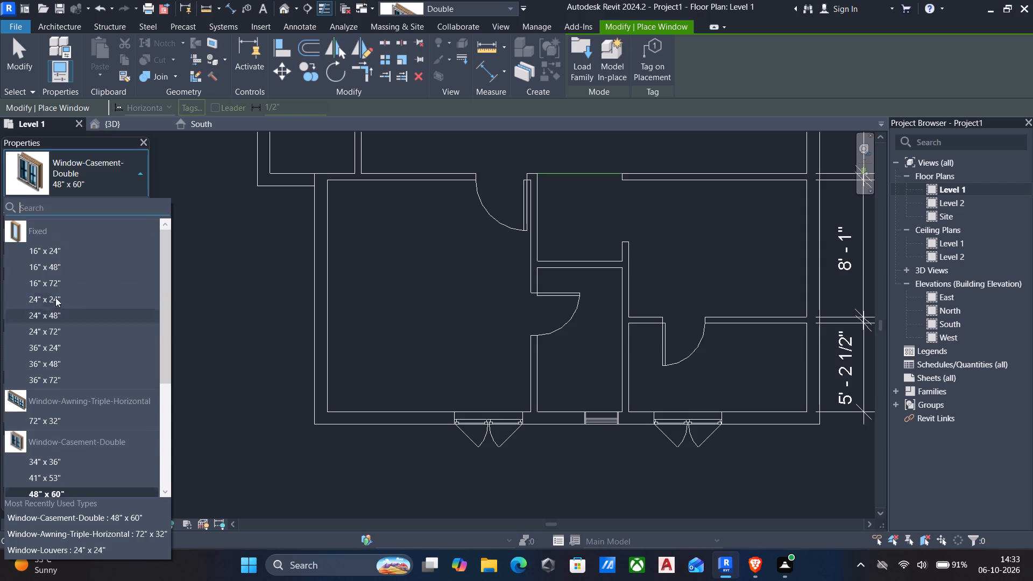
{"action": "left_click", "coordinate": [50, 253]}
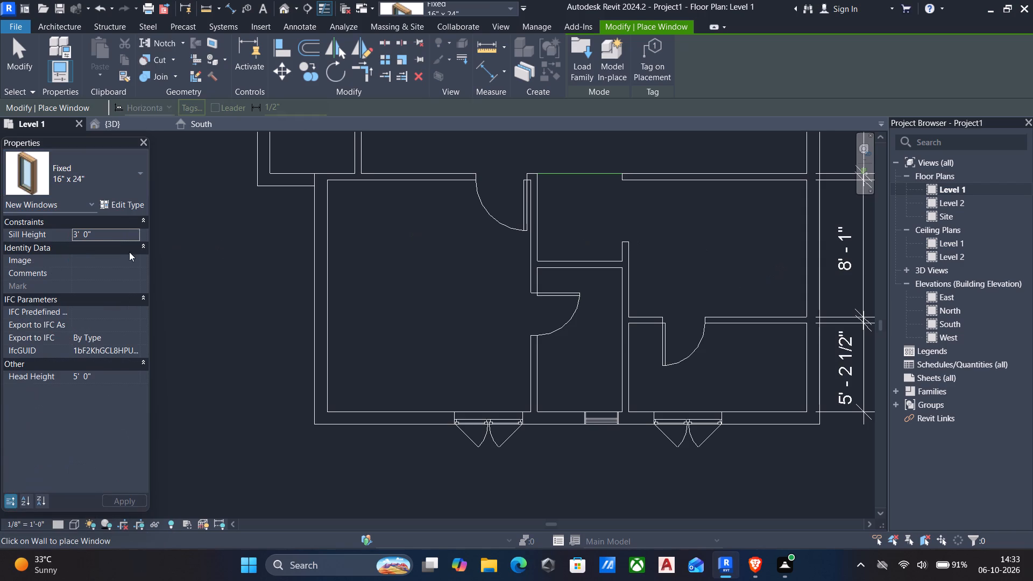
{"action": "left_click", "coordinate": [128, 205]}
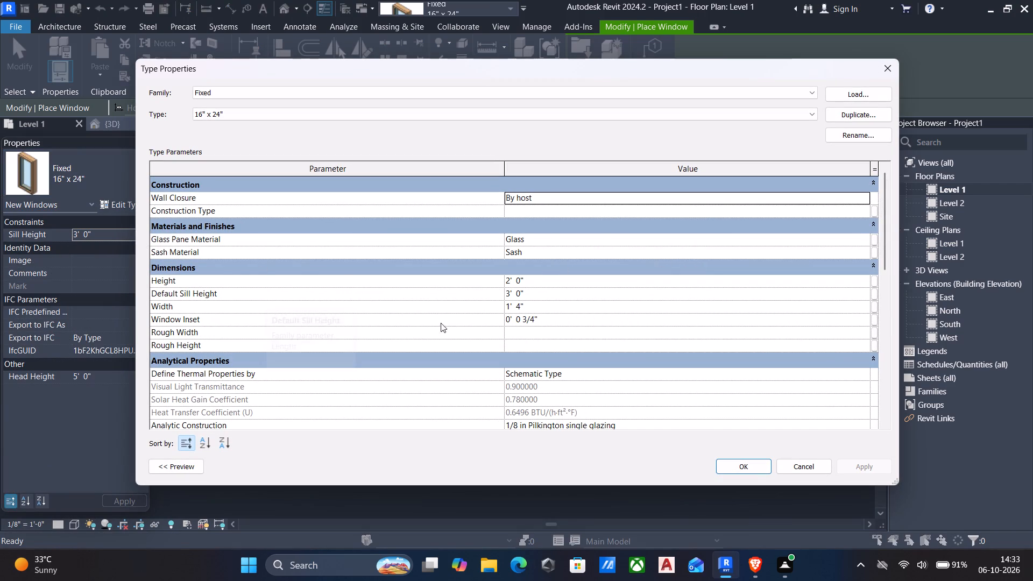
{"action": "left_click", "coordinate": [561, 305]}
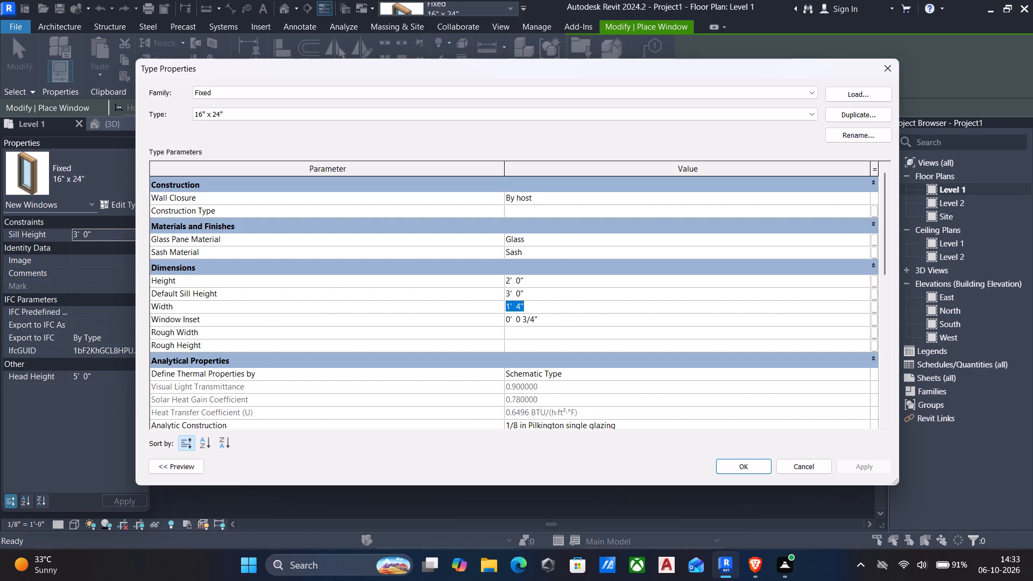
{"action": "key", "text": "2"}
{"action": "key", "text": "BackSpace"}
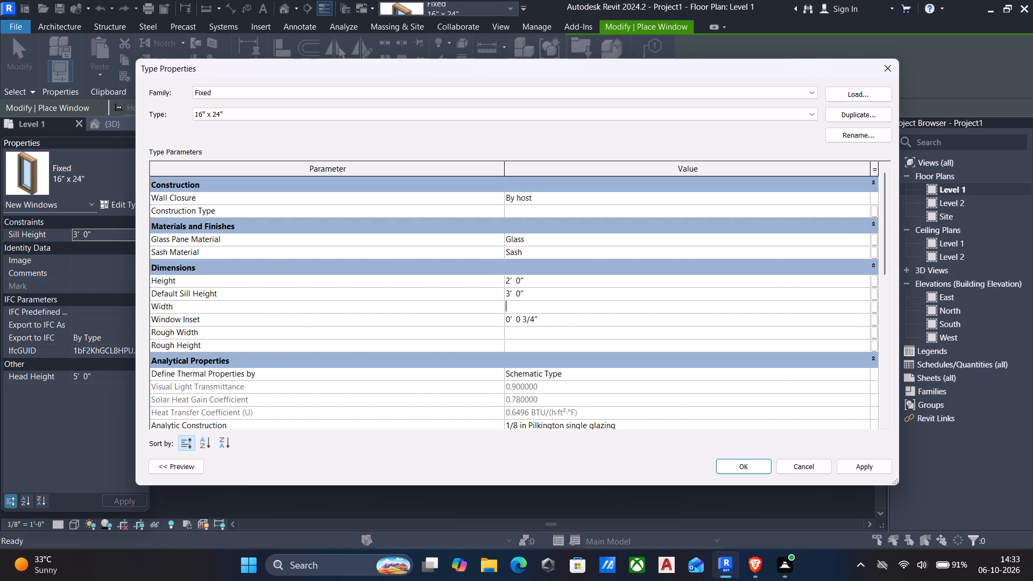
{"action": "type", "text": "3'"}
{"action": "key", "text": "Return"}
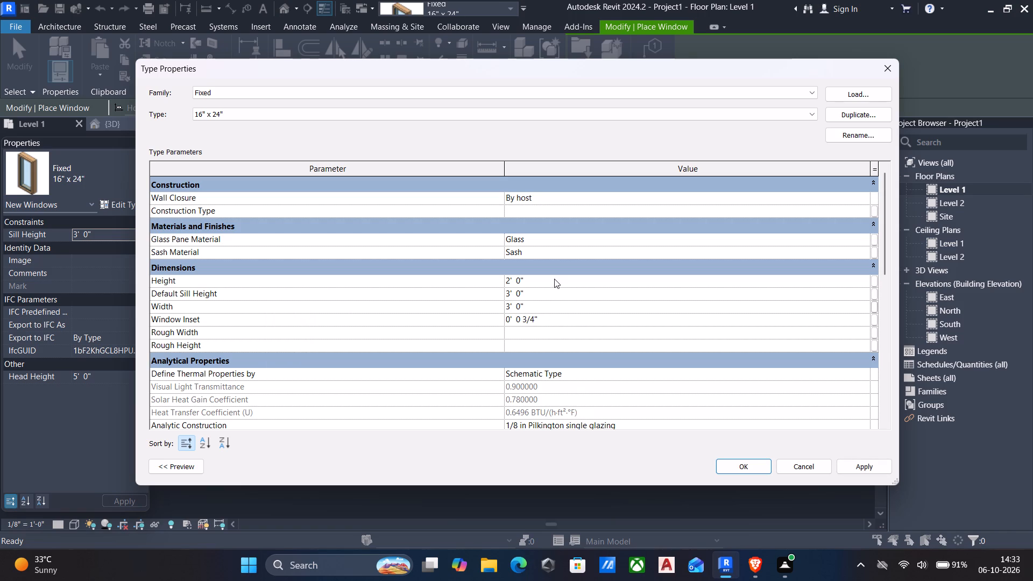
{"action": "left_click", "coordinate": [543, 278]}
{"action": "type", "text": "4'"}
{"action": "key", "text": "Return"}
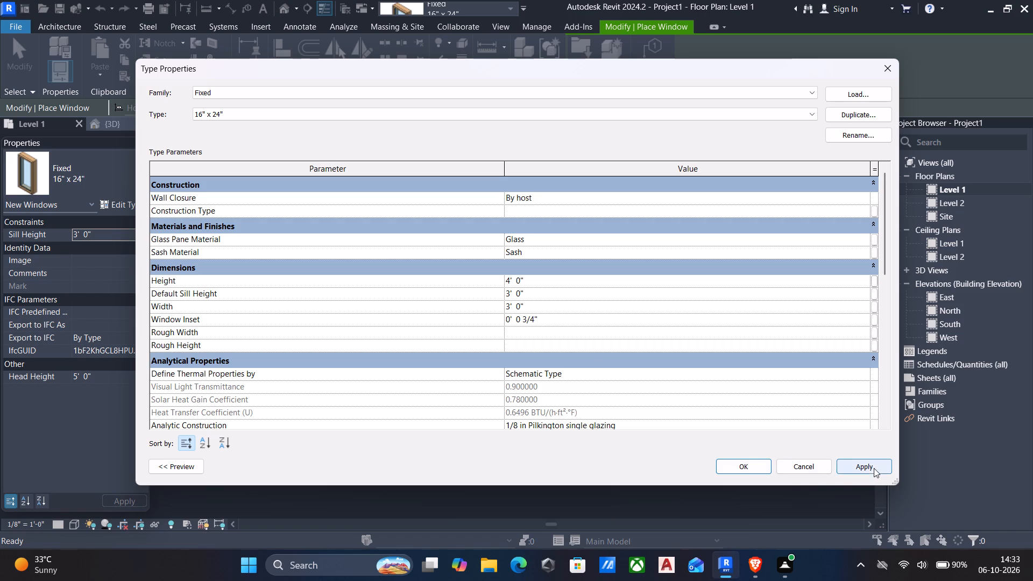
{"action": "left_click", "coordinate": [874, 468]}
{"action": "left_click", "coordinate": [728, 463]}
Place the fixed window in the 9'-0" room's top outer wall, about 5'-11" from its left wall and 1" from the partition.
{"action": "scroll", "coordinate": [525, 340], "scroll_direction": "down", "scroll_amount": 2}
{"action": "middle_click_drag", "start_coordinate": [477, 302], "coordinate": [457, 439]}
{"action": "middle_click_drag", "start_coordinate": [320, 248], "coordinate": [359, 430]}
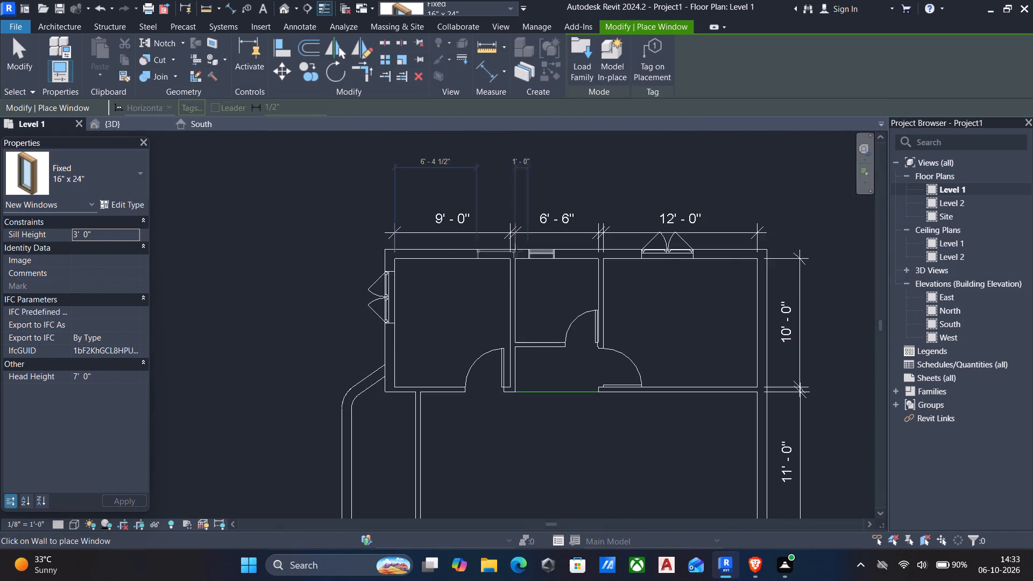
{"action": "scroll", "coordinate": [474, 253], "scroll_direction": "up", "scroll_amount": 7}
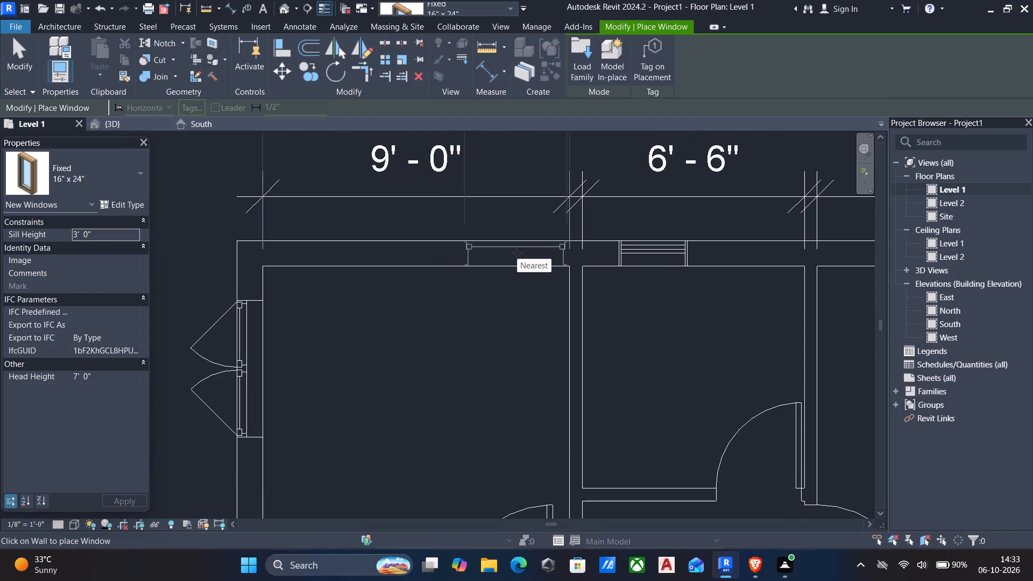
{"action": "left_click", "coordinate": [517, 253]}
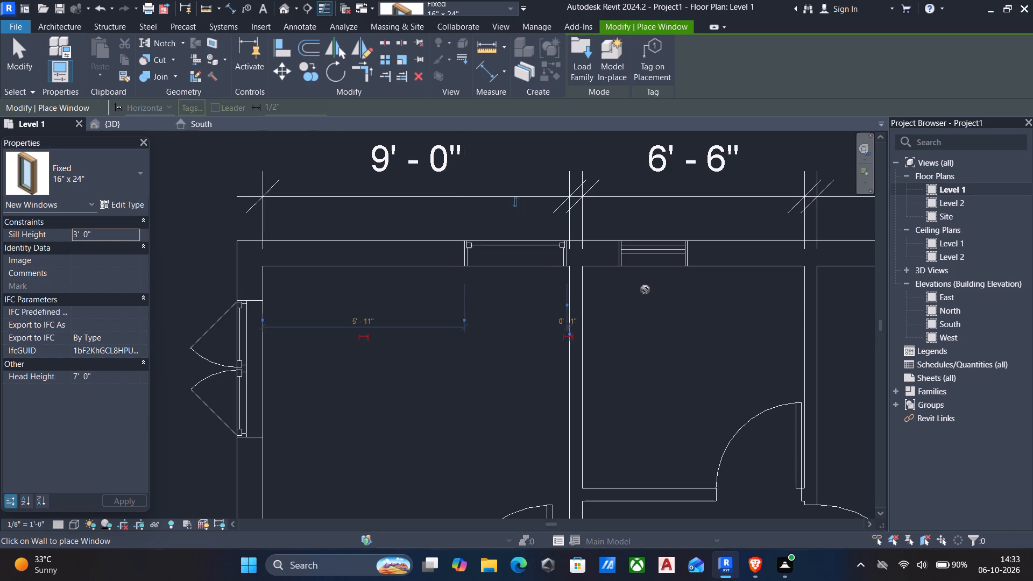
Place a fixed window in the 12'-0" room's right outer wall, about 1'-0" from its top wall and 6'-0" from its bottom wall.
{"action": "scroll", "coordinate": [645, 289], "scroll_direction": "up", "scroll_amount": 1}
{"action": "middle_click_drag", "start_coordinate": [645, 289], "coordinate": [531, 264]}
{"action": "scroll", "coordinate": [531, 264], "scroll_direction": "down", "scroll_amount": 4}
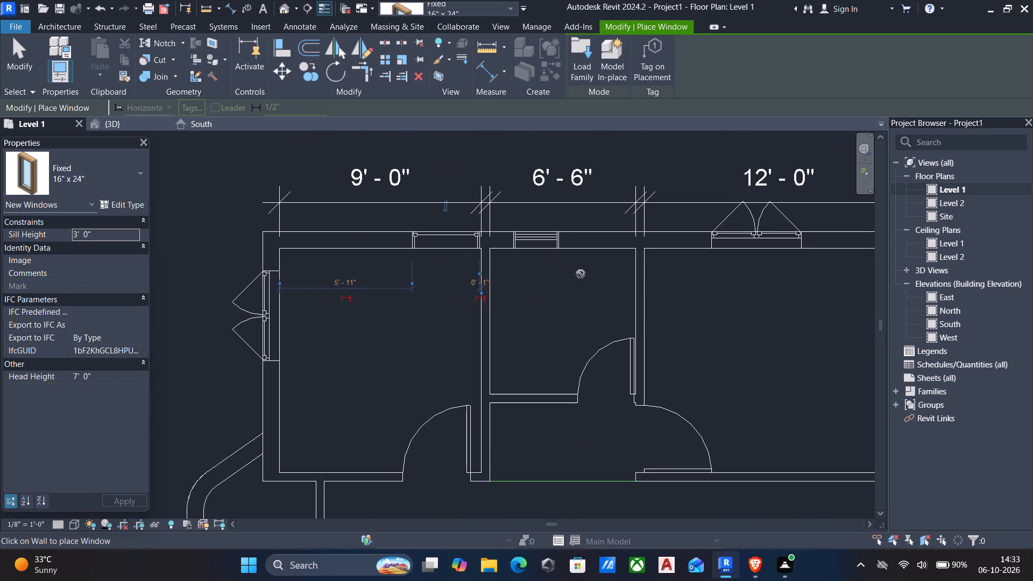
{"action": "middle_click", "coordinate": [582, 274]}
{"action": "middle_click_drag", "start_coordinate": [831, 306], "coordinate": [672, 268]}
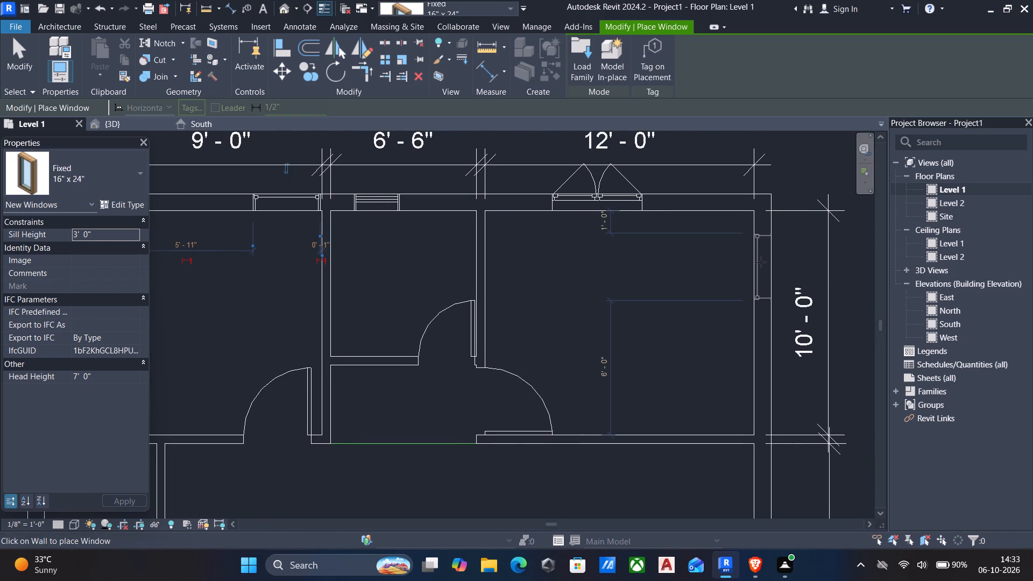
{"action": "left_click", "coordinate": [761, 262]}
Place a fixed window in the large lower-left room's left outer wall, about 2'-6" from its bottom wall, and finish placing windows.
{"action": "scroll", "coordinate": [735, 280], "scroll_direction": "down", "scroll_amount": 1}
{"action": "middle_click_drag", "start_coordinate": [735, 280], "coordinate": [734, 261]}
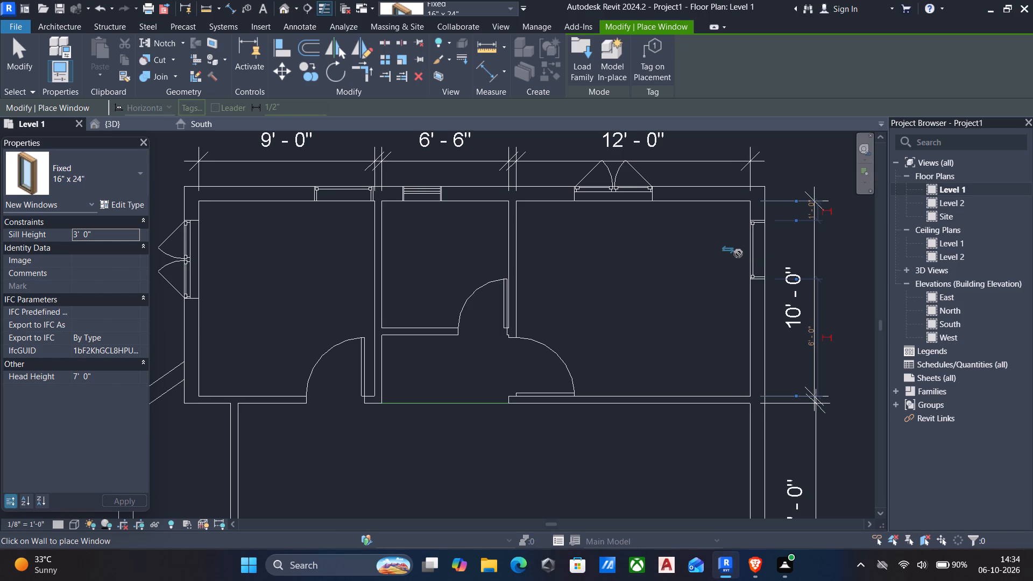
{"action": "scroll", "coordinate": [756, 278], "scroll_direction": "down", "scroll_amount": 3}
{"action": "middle_click_drag", "start_coordinate": [763, 292], "coordinate": [774, 267]}
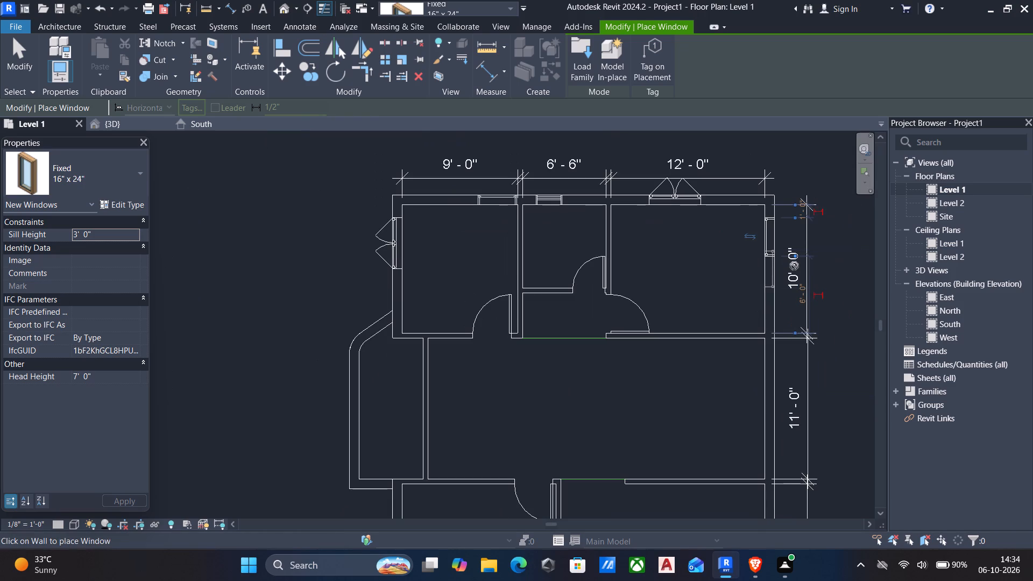
{"action": "middle_click_drag", "start_coordinate": [762, 287], "coordinate": [769, 239]}
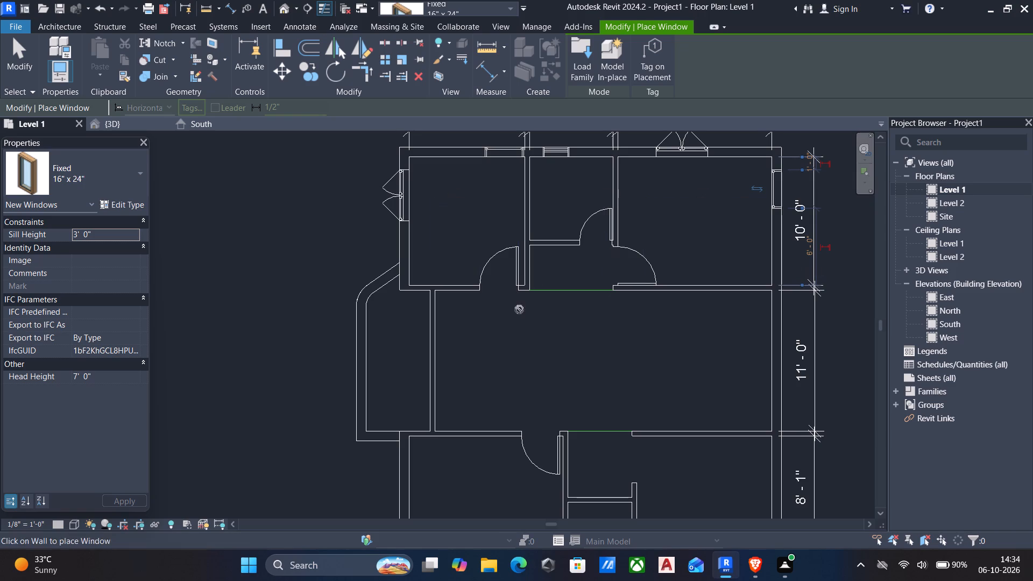
{"action": "middle_click_drag", "start_coordinate": [519, 309], "coordinate": [506, 201]}
{"action": "middle_click_drag", "start_coordinate": [518, 246], "coordinate": [509, 233]}
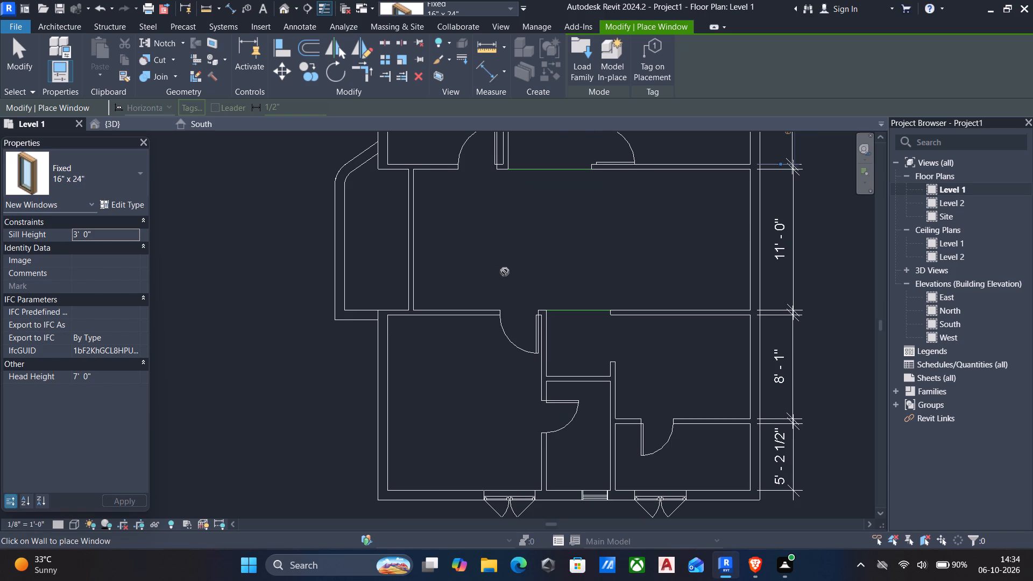
{"action": "middle_click_drag", "start_coordinate": [478, 324], "coordinate": [503, 279]}
{"action": "middle_click_drag", "start_coordinate": [536, 342], "coordinate": [544, 309]}
{"action": "middle_click_drag", "start_coordinate": [489, 372], "coordinate": [463, 336]}
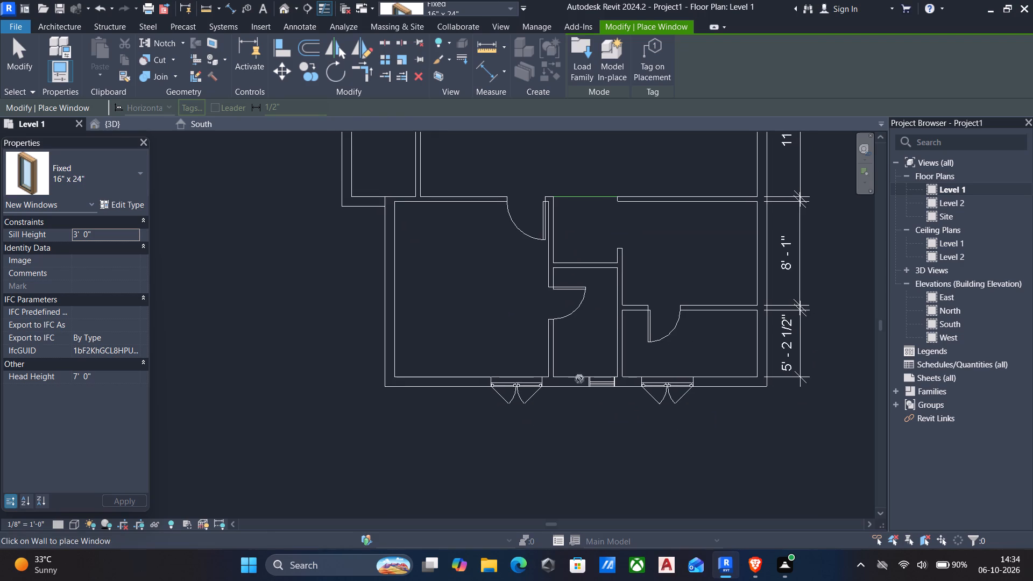
{"action": "middle_click_drag", "start_coordinate": [649, 403], "coordinate": [548, 363]}
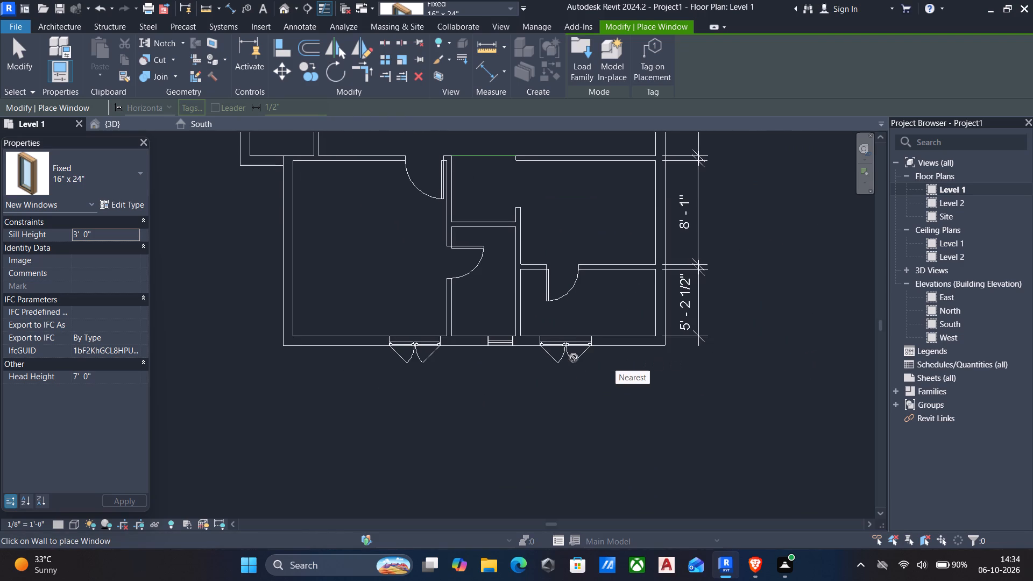
{"action": "middle_click_drag", "start_coordinate": [574, 358], "coordinate": [655, 387]}
{"action": "scroll", "coordinate": [356, 350], "scroll_direction": "up", "scroll_amount": 3}
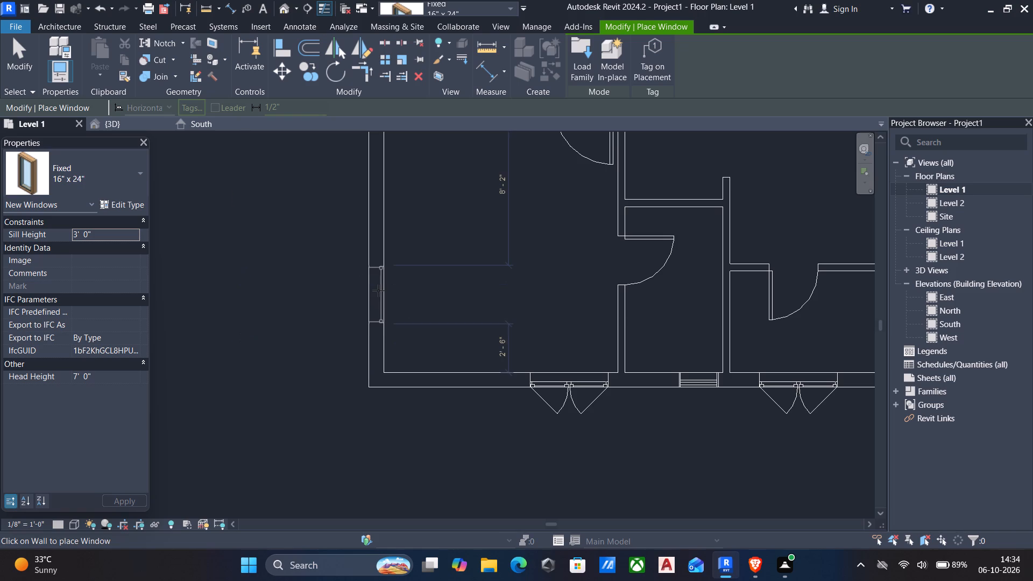
{"action": "left_click", "coordinate": [378, 290]}
{"action": "scroll", "coordinate": [563, 302], "scroll_direction": "down", "scroll_amount": 4}
{"action": "middle_click_drag", "start_coordinate": [540, 312], "coordinate": [522, 317]}
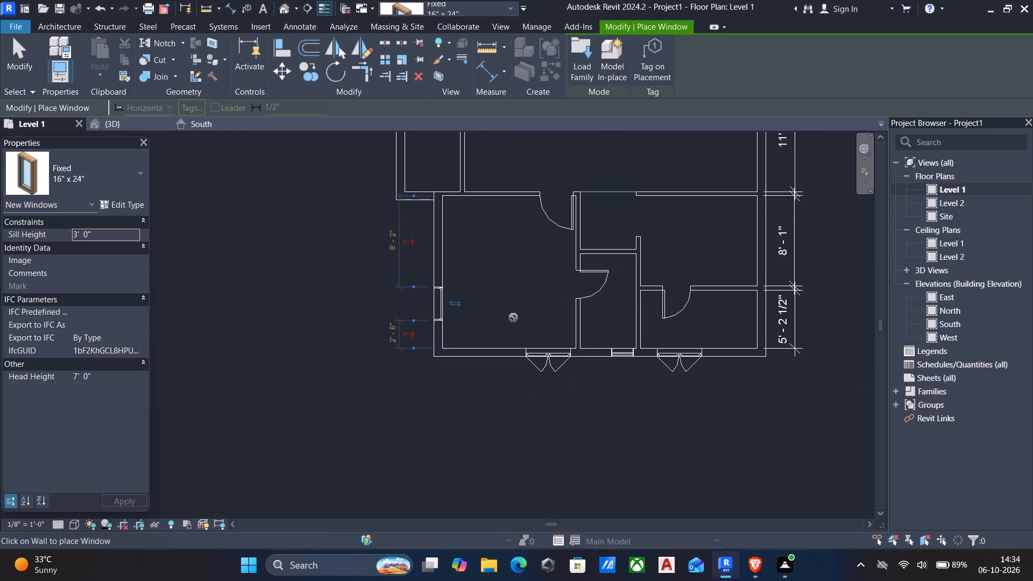
{"action": "middle_click_drag", "start_coordinate": [513, 317], "coordinate": [513, 426]}
{"action": "scroll", "coordinate": [503, 414], "scroll_direction": "down", "scroll_amount": 1}
{"action": "middle_click_drag", "start_coordinate": [482, 300], "coordinate": [484, 397]}
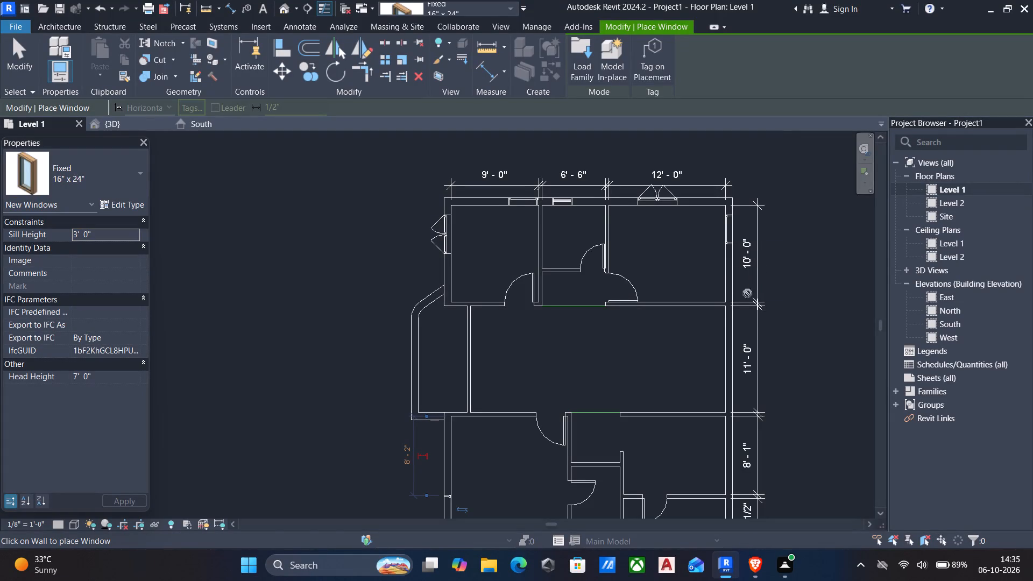
{"action": "middle_click_drag", "start_coordinate": [737, 309], "coordinate": [723, 292]}
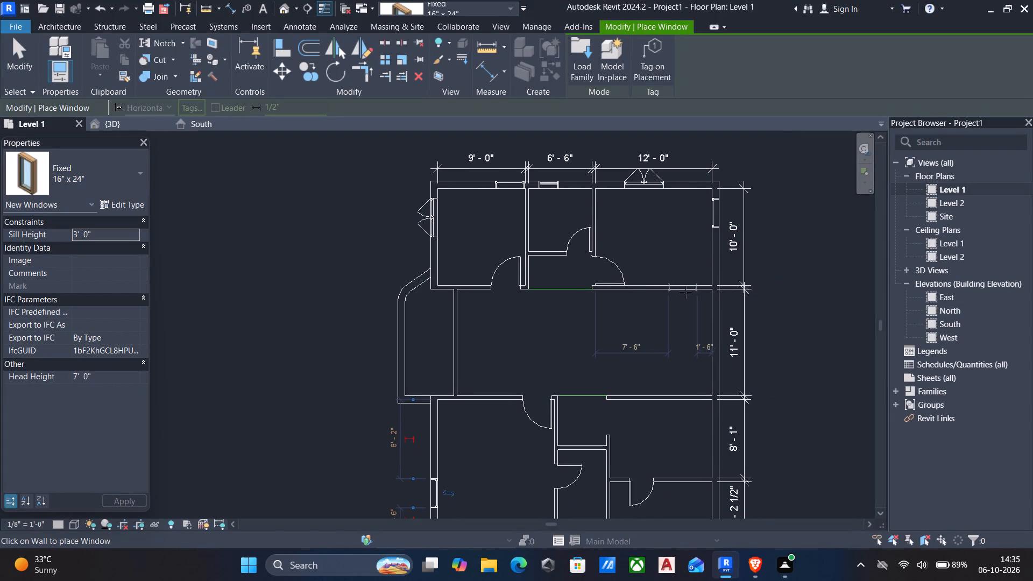
{"action": "key", "text": "Escape"}
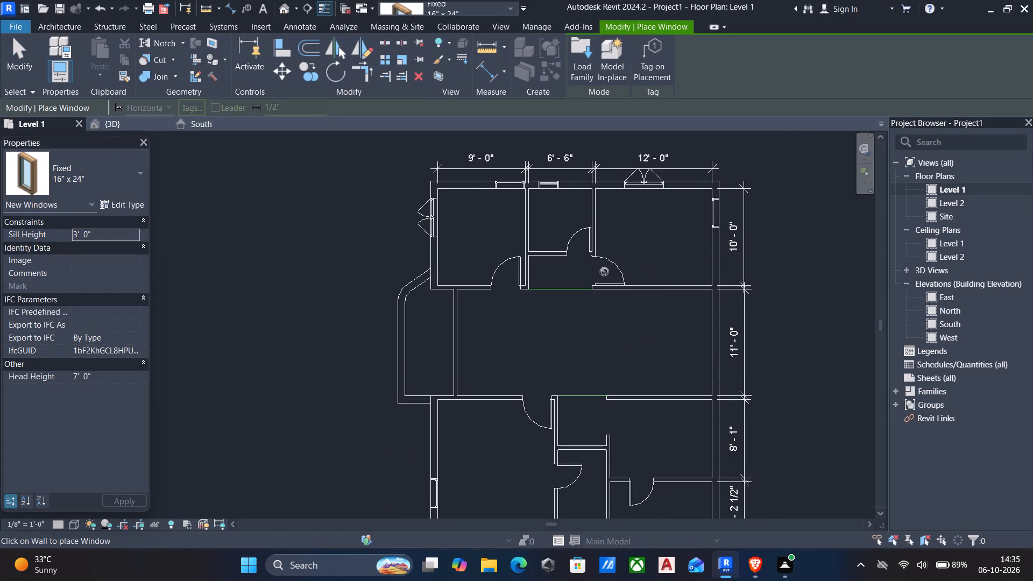
{"action": "key", "text": "Escape"}
Create a similar 36" x 84" single-flush door near the upper end of the 11'-0" room's right outer wall.
{"action": "left_click", "coordinate": [617, 266]}
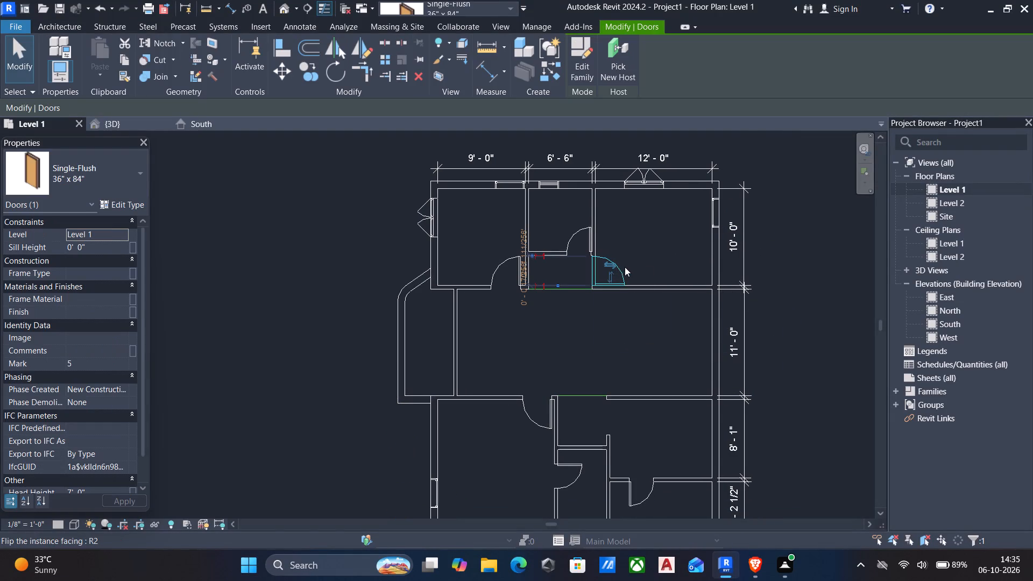
{"action": "key", "text": "c"}
{"action": "key", "text": "s"}
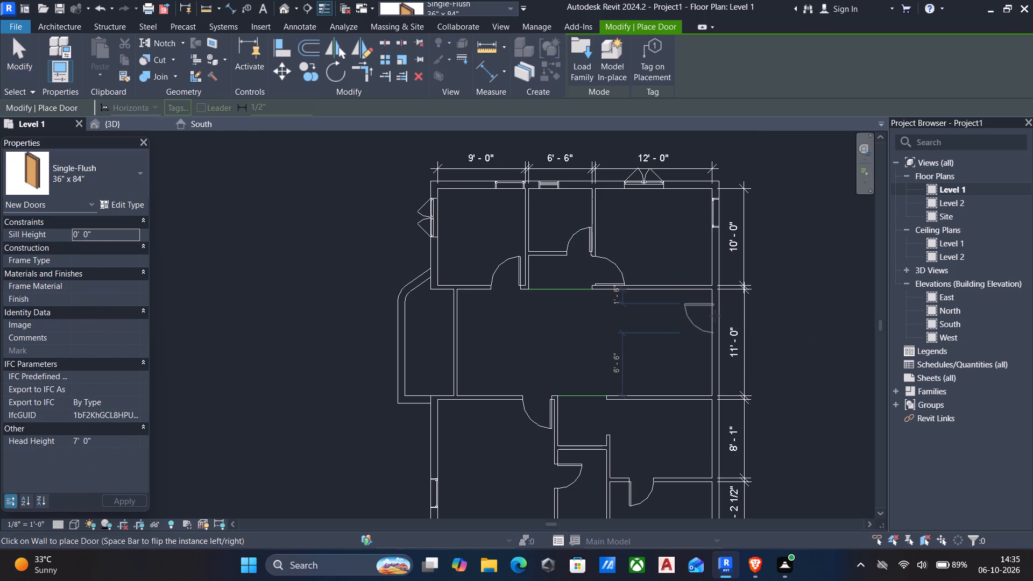
{"action": "left_click", "coordinate": [714, 316]}
{"action": "key", "text": "Escape"}
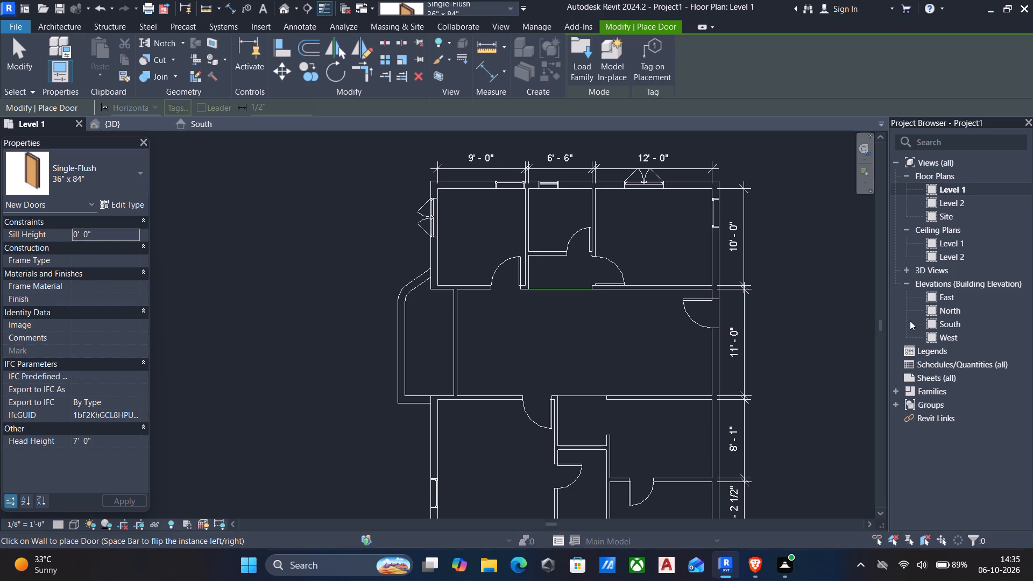
{"action": "scroll", "coordinate": [714, 267], "scroll_direction": "down", "scroll_amount": 3}
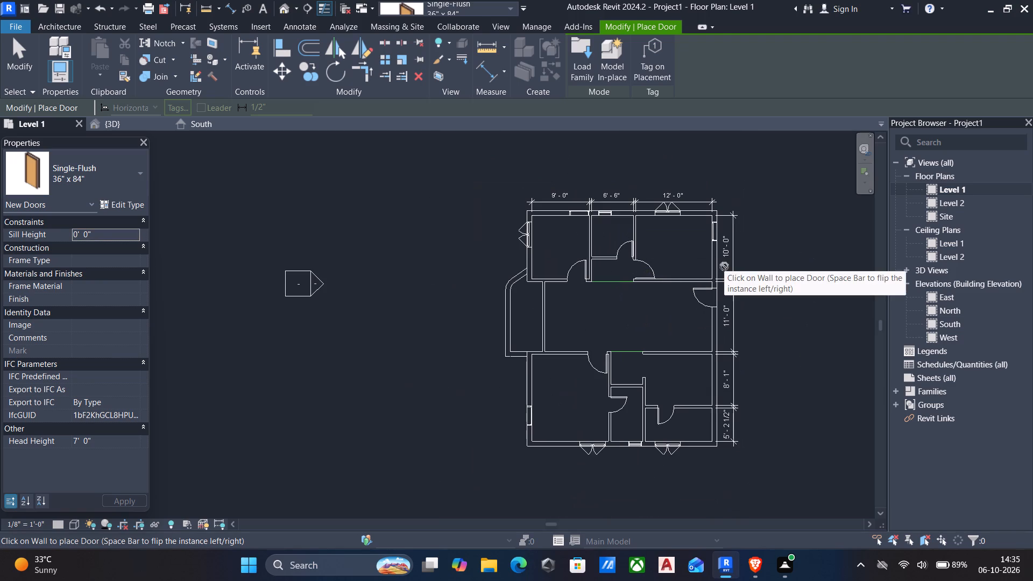
{"action": "key", "text": "Escape"}
Open the default 3D view and examine the whole house with its placed windows.
{"action": "scroll", "coordinate": [652, 219], "scroll_direction": "down", "scroll_amount": 1}
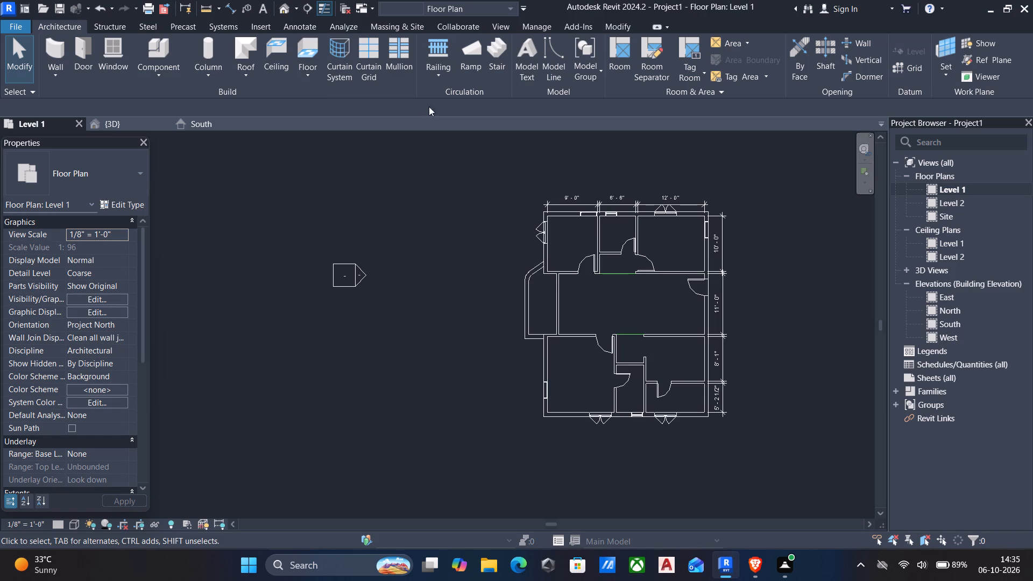
{"action": "left_click", "coordinate": [287, 9]}
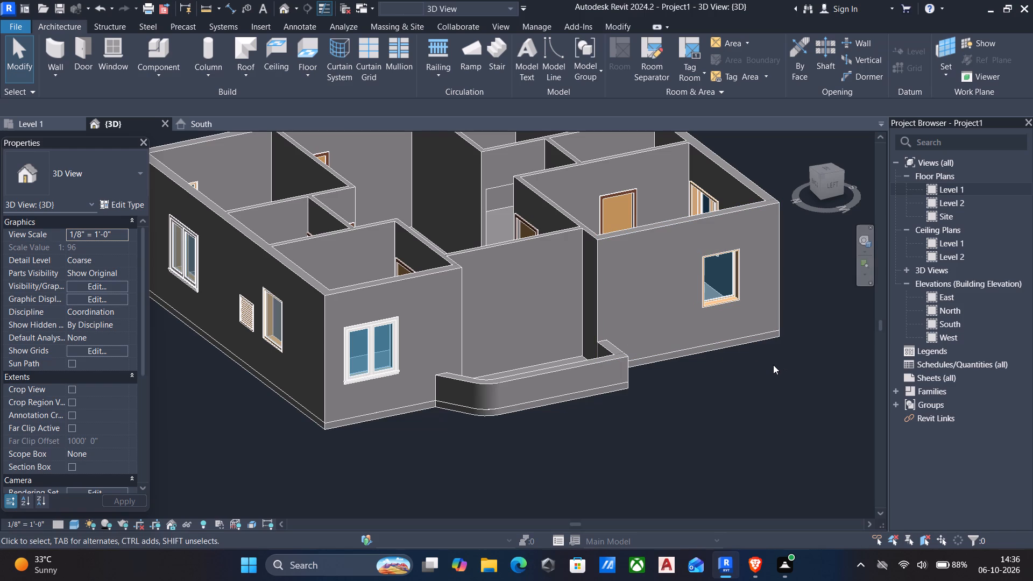
{"action": "scroll", "coordinate": [713, 356], "scroll_direction": "down", "scroll_amount": 3}
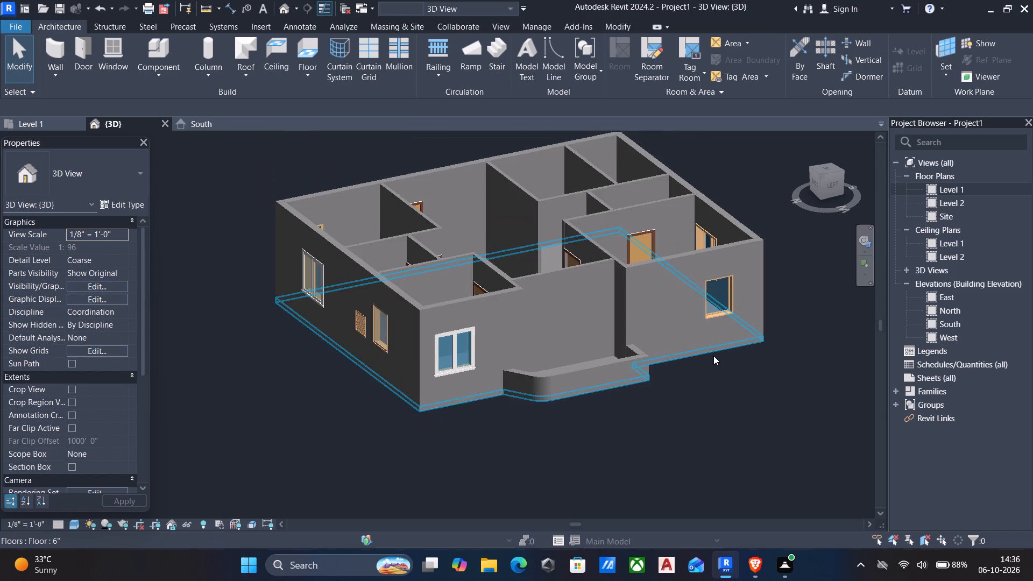
Select all the 24" x 24" louver windows in the 3D view and set their sill height to 5'.
{"action": "middle_click_drag", "start_coordinate": [729, 356], "coordinate": [684, 326]}
{"action": "middle_click_drag", "start_coordinate": [724, 375], "coordinate": [688, 377], "text": "shift"}
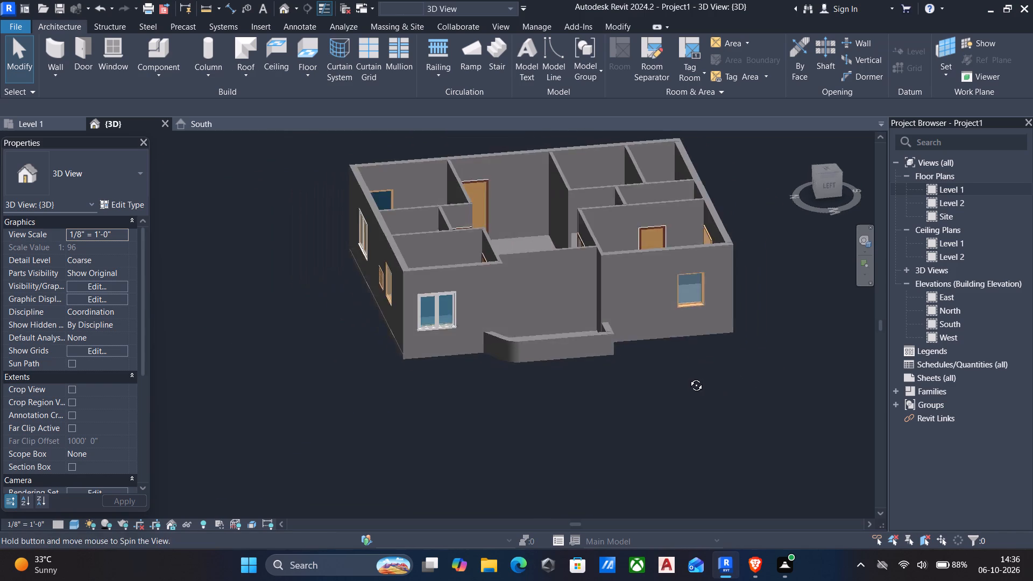
{"action": "middle_click_drag", "start_coordinate": [688, 377], "coordinate": [699, 322], "text": "shift"}
{"action": "scroll", "coordinate": [748, 308], "scroll_direction": "up", "scroll_amount": 5}
{"action": "middle_click_drag", "start_coordinate": [722, 310], "coordinate": [641, 314], "text": "shift"}
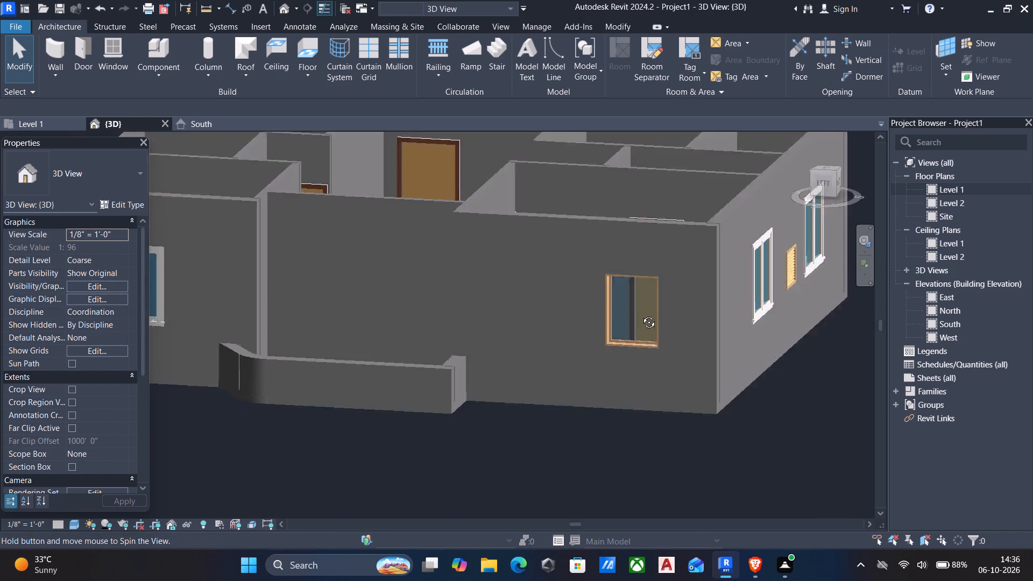
{"action": "middle_click_drag", "start_coordinate": [641, 314], "coordinate": [505, 314], "text": "shift"}
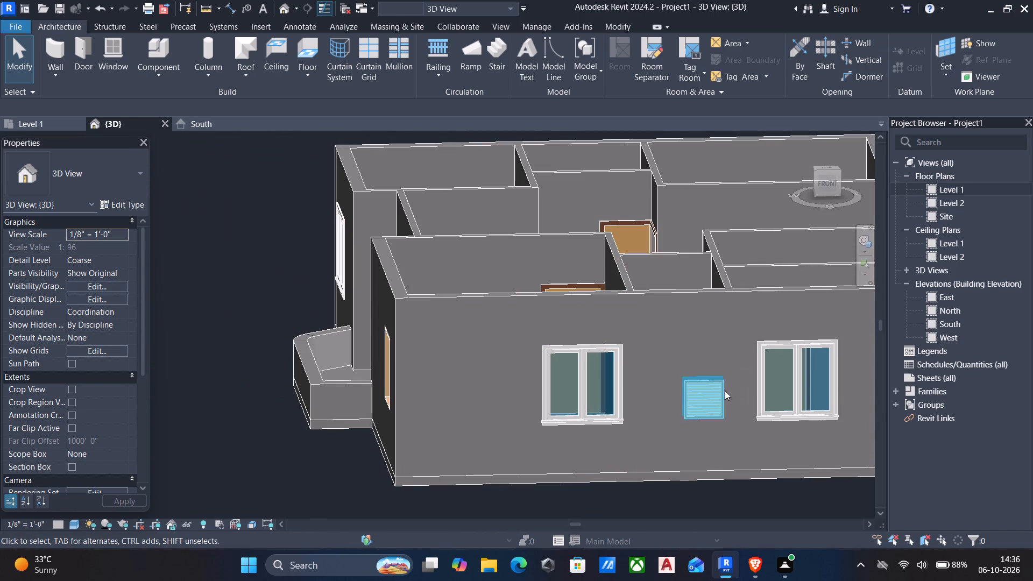
{"action": "left_click", "coordinate": [718, 389]}
{"action": "key", "text": "s"}
{"action": "key", "text": "a"}
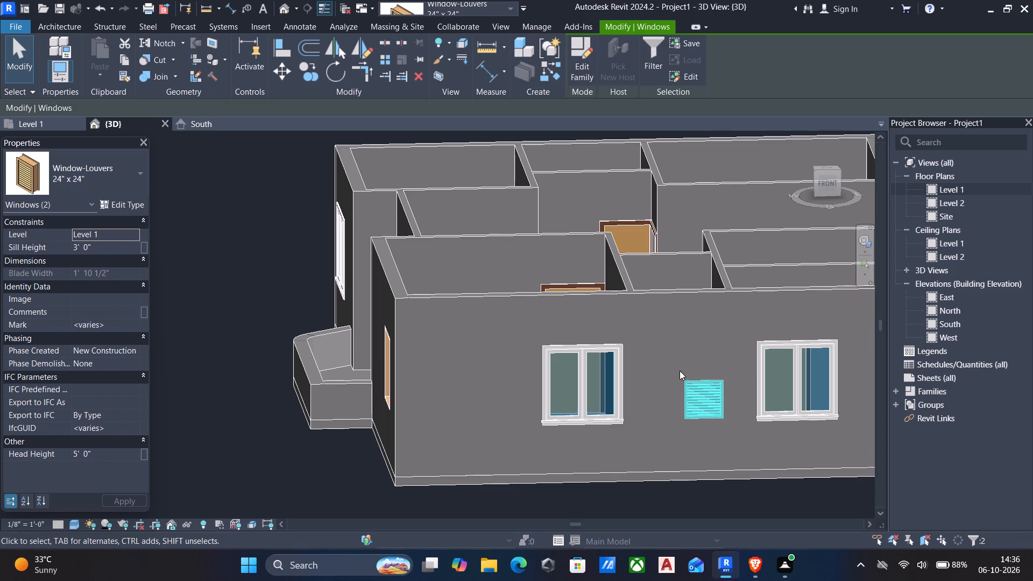
{"action": "left_click", "coordinate": [112, 245]}
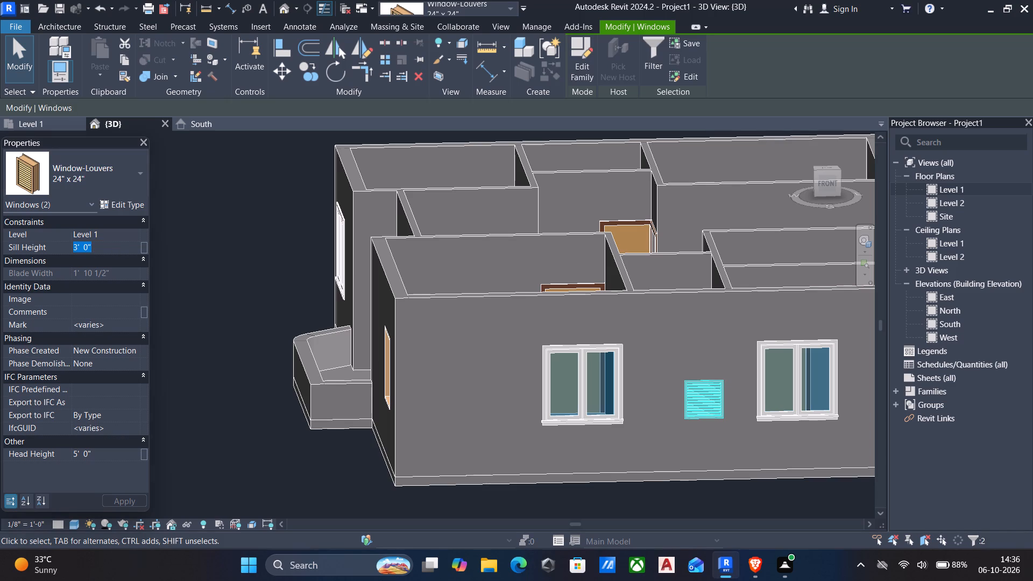
{"action": "type", "text": "5'"}
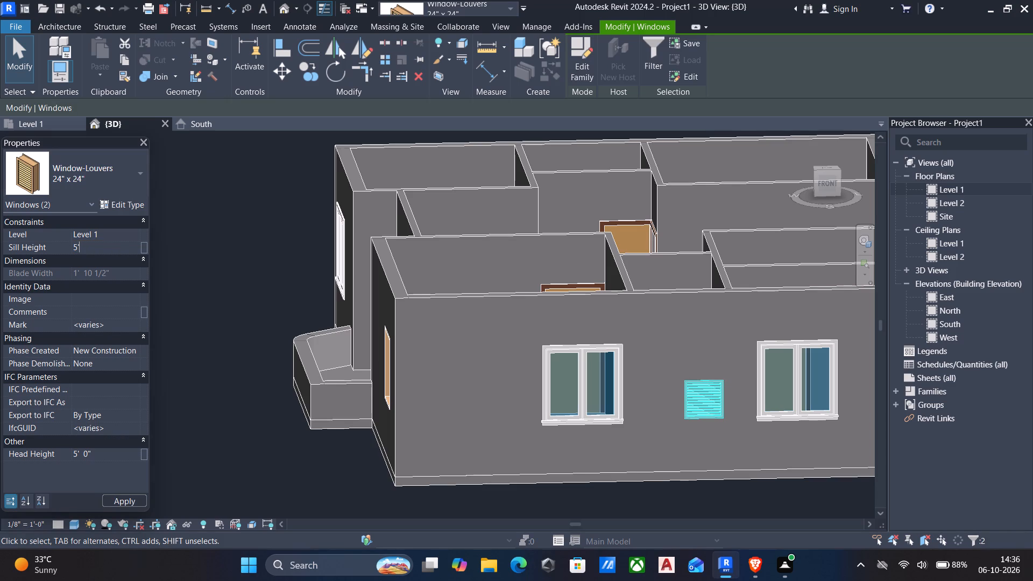
{"action": "key", "text": "Return"}
{"action": "scroll", "coordinate": [622, 343], "scroll_direction": "down", "scroll_amount": 4}
{"action": "key", "text": "Escape"}
Examine the house's windows from several sides in 3D, and review the room layout in the Level 1 floor plan.
{"action": "scroll", "coordinate": [705, 343], "scroll_direction": "down", "scroll_amount": 2}
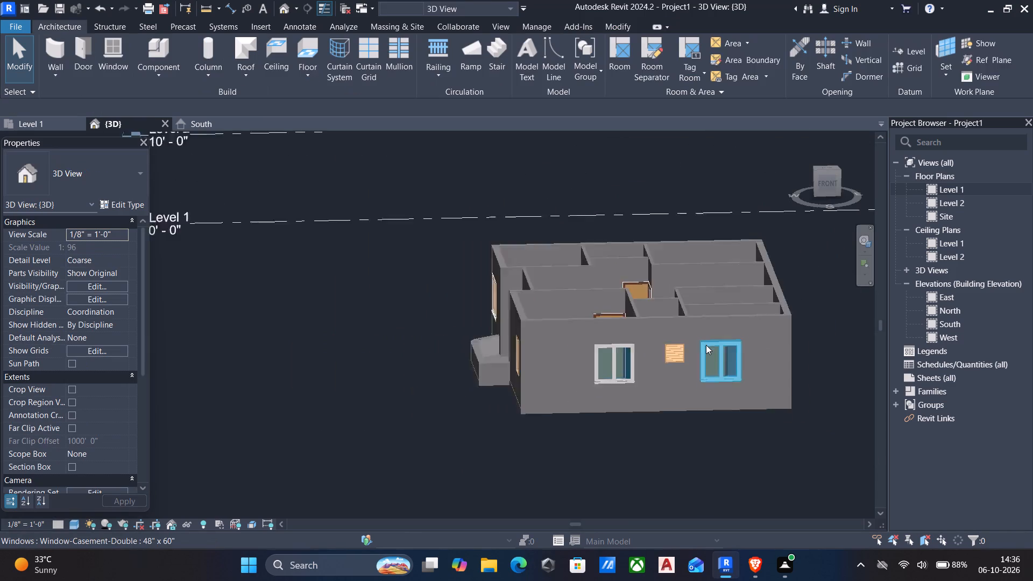
{"action": "scroll", "coordinate": [706, 345], "scroll_direction": "down", "scroll_amount": 2}
{"action": "middle_click_drag", "start_coordinate": [675, 346], "coordinate": [931, 325], "text": "shift"}
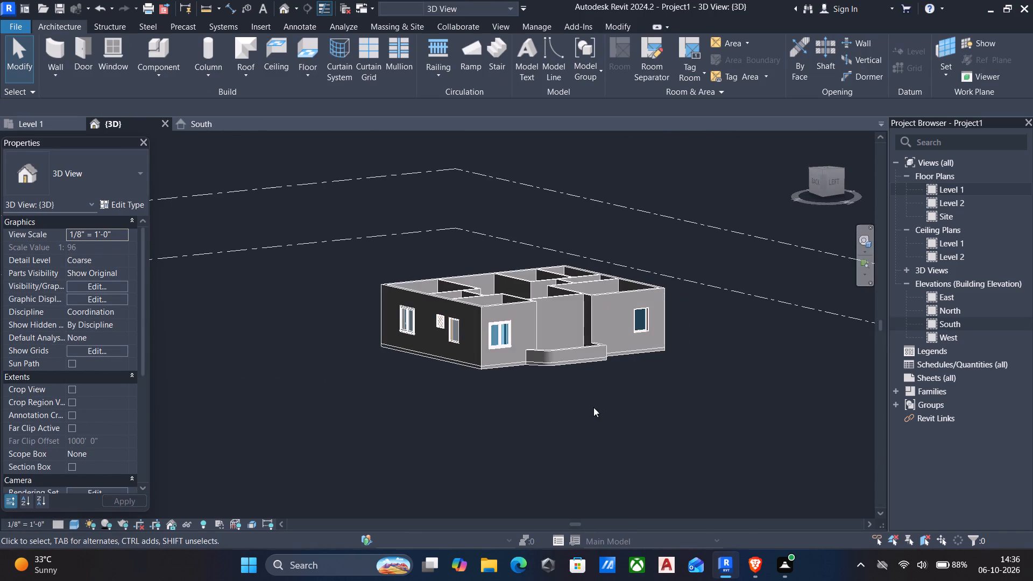
{"action": "scroll", "coordinate": [429, 388], "scroll_direction": "up", "scroll_amount": 4}
{"action": "middle_click_drag", "start_coordinate": [429, 388], "coordinate": [519, 408], "text": "shift"}
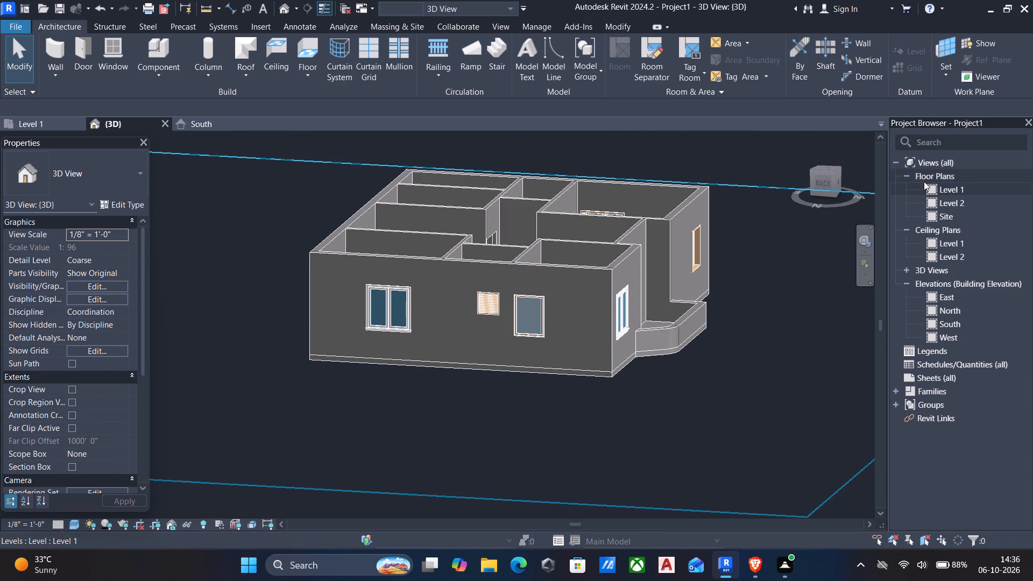
{"action": "double_click", "coordinate": [953, 190]}
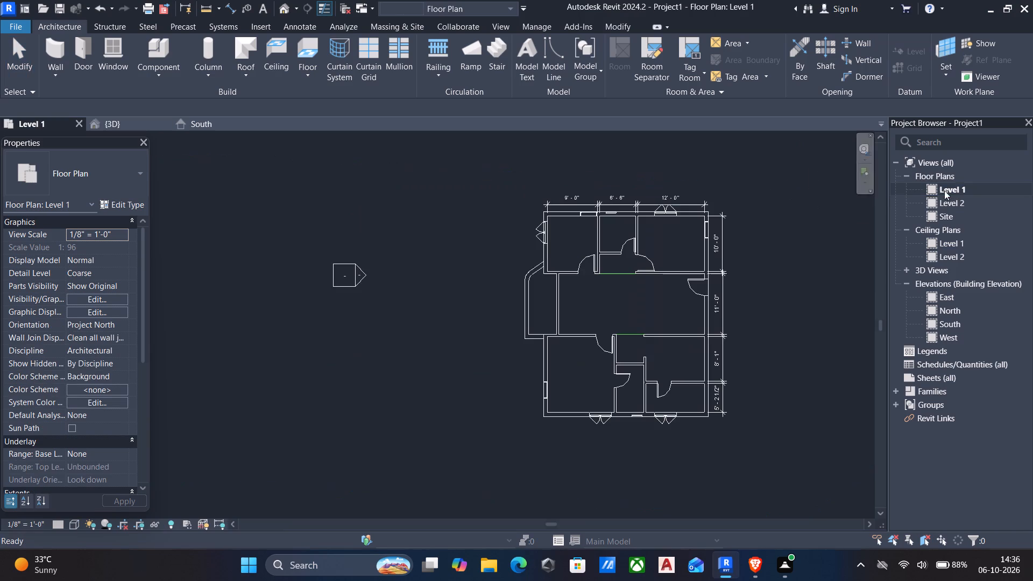
{"action": "middle_click_drag", "start_coordinate": [708, 303], "coordinate": [710, 268]}
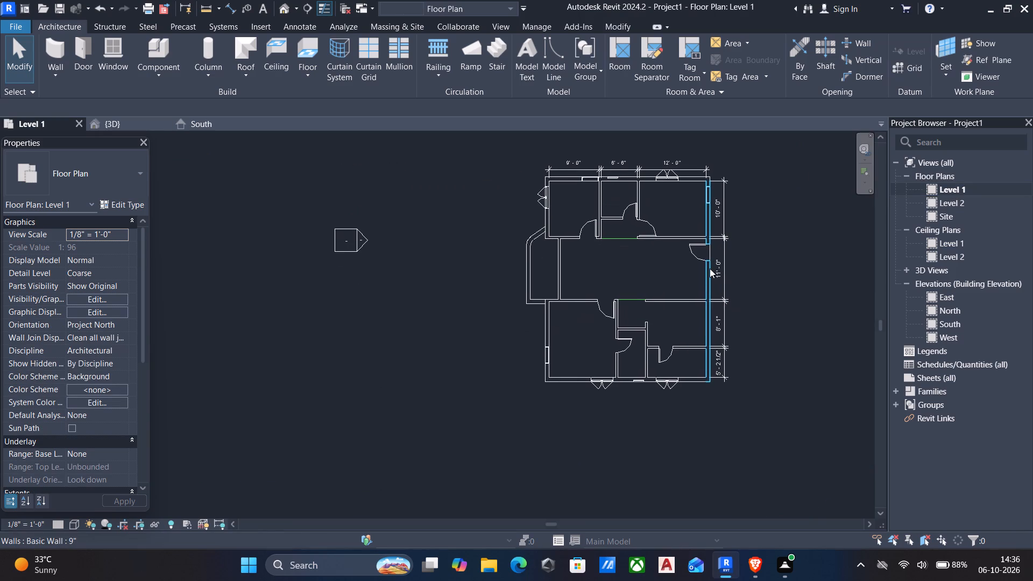
{"action": "middle_click_drag", "start_coordinate": [631, 269], "coordinate": [630, 294]}
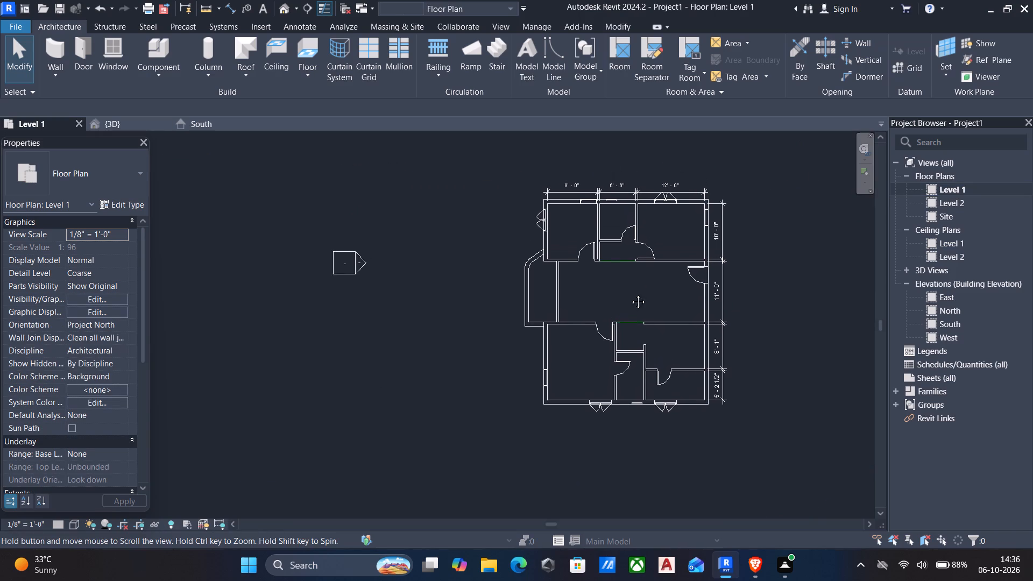
{"action": "middle_click_drag", "start_coordinate": [630, 294], "coordinate": [632, 300]}
{"action": "scroll", "coordinate": [582, 236], "scroll_direction": "up", "scroll_amount": 2}
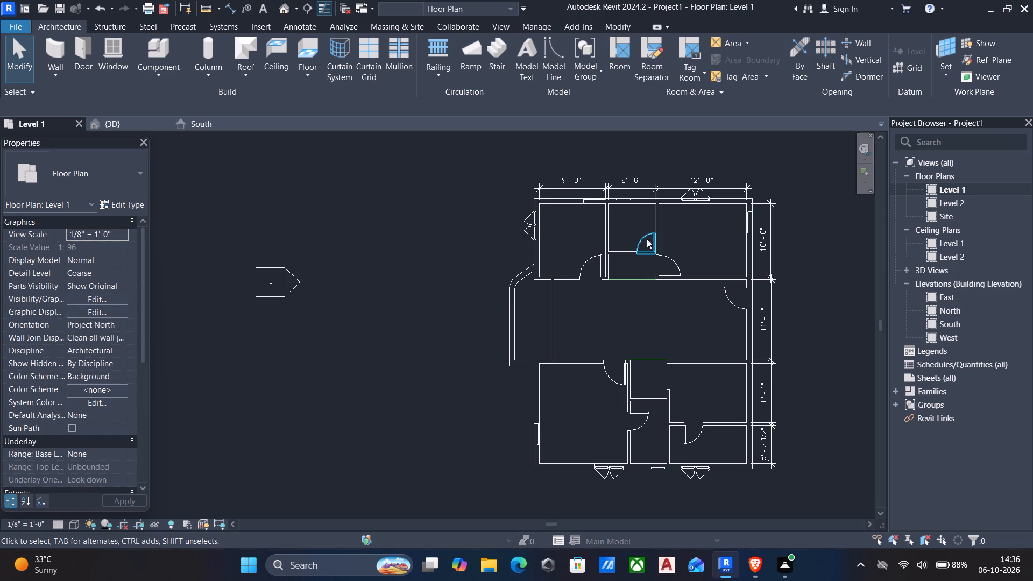
{"action": "middle_click_drag", "start_coordinate": [645, 227], "coordinate": [592, 221]}
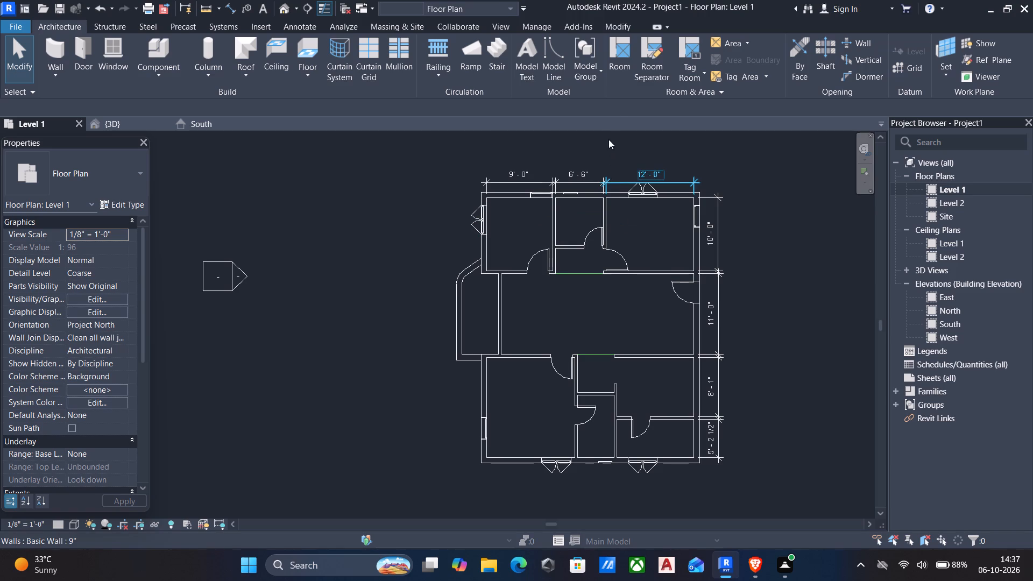
Place tagged rooms in the 9'-0", 6'-6" and 12'-0" wide spaces along the plan's upper side.
{"action": "left_click", "coordinate": [619, 49]}
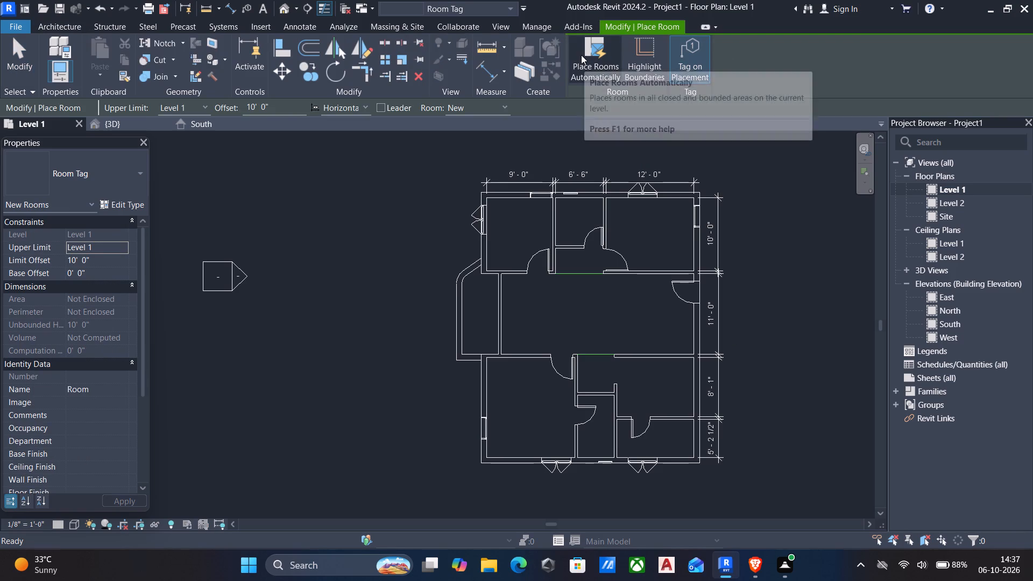
{"action": "scroll", "coordinate": [518, 233], "scroll_direction": "up", "scroll_amount": 3}
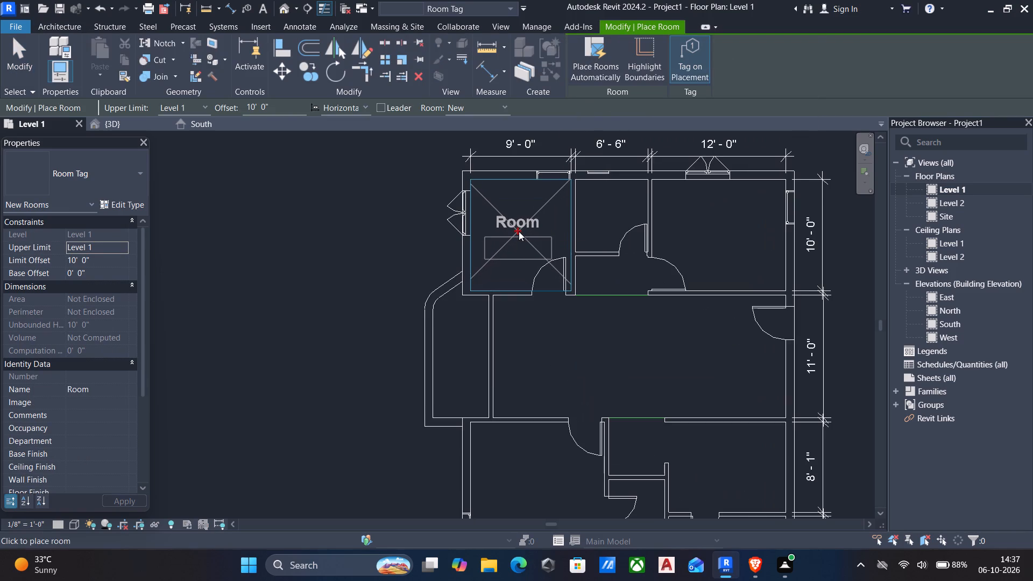
{"action": "left_click", "coordinate": [519, 231]}
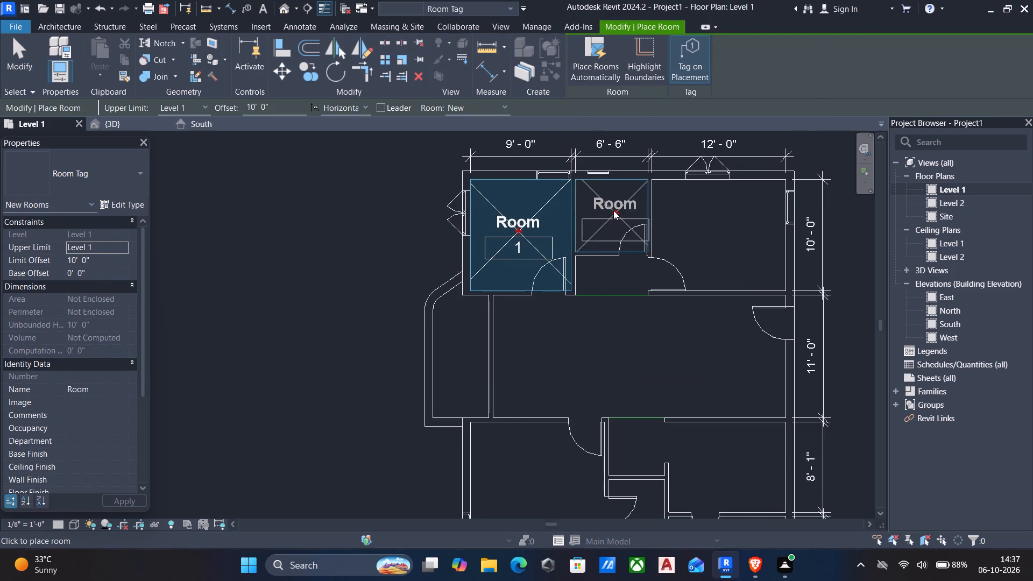
{"action": "scroll", "coordinate": [609, 206], "scroll_direction": "up", "scroll_amount": 3}
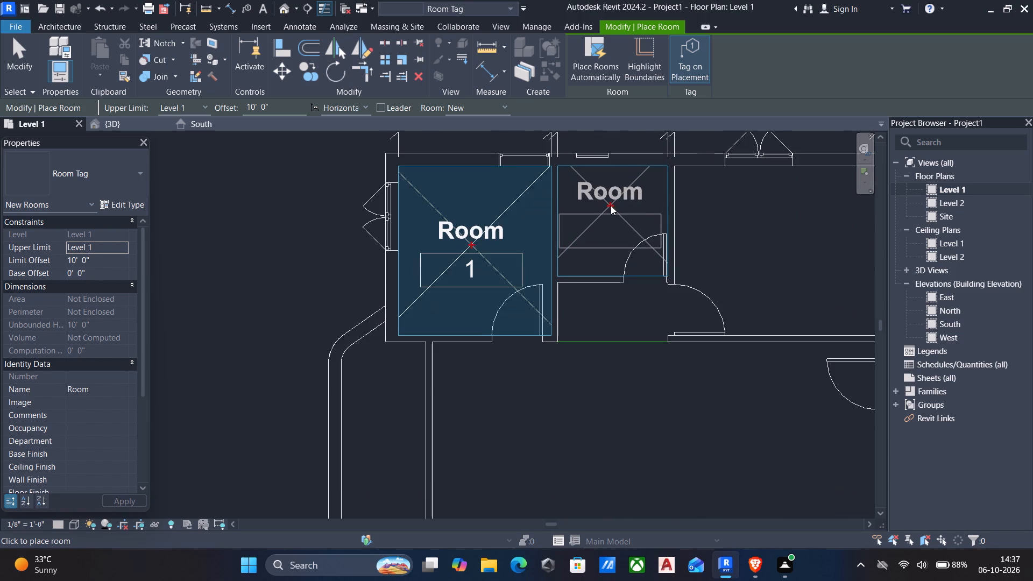
{"action": "left_click", "coordinate": [611, 206]}
{"action": "scroll", "coordinate": [662, 219], "scroll_direction": "down", "scroll_amount": 2}
{"action": "middle_click_drag", "start_coordinate": [670, 223], "coordinate": [589, 209]}
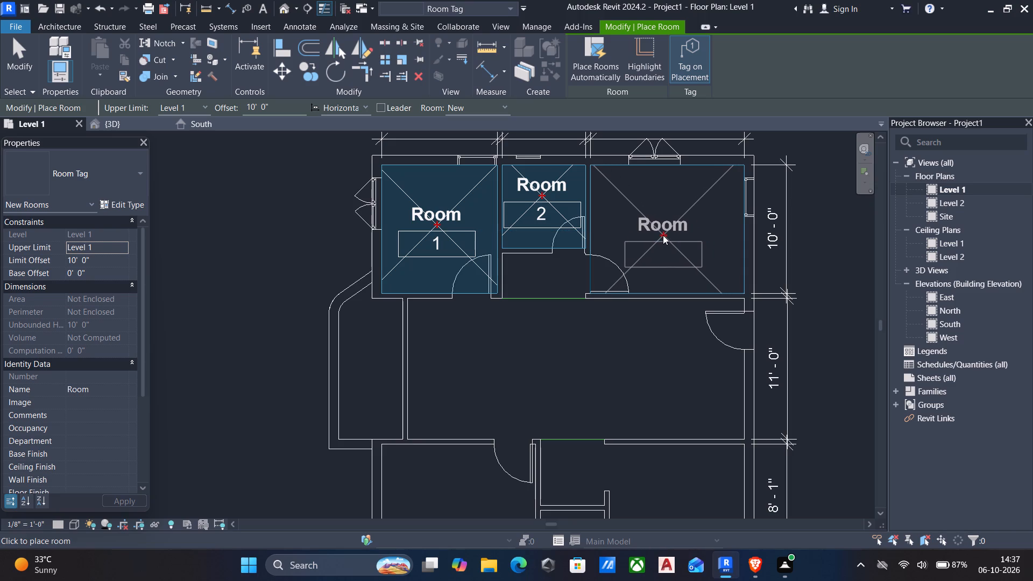
{"action": "left_click", "coordinate": [663, 235]}
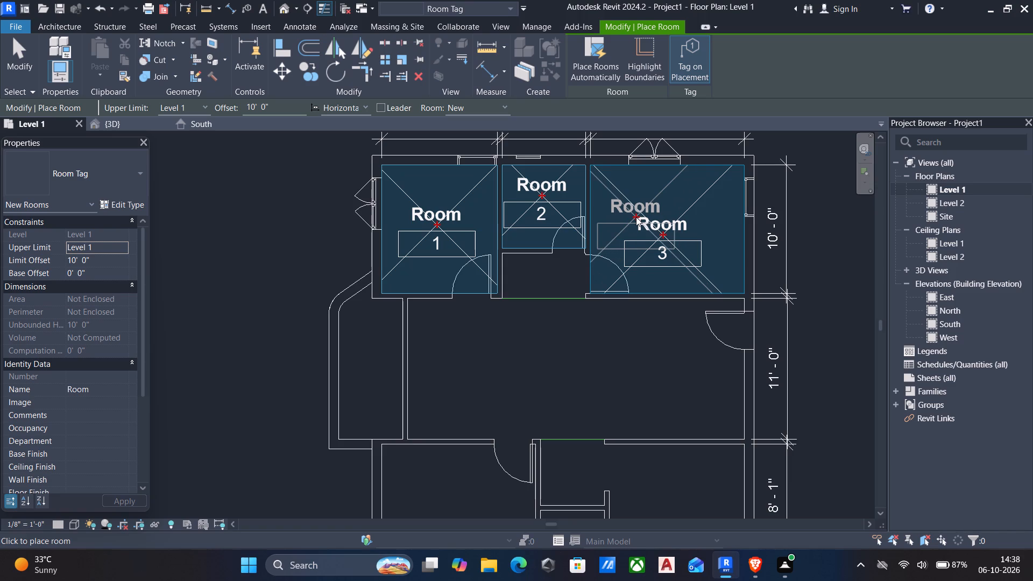
Place a tagged room in the bay beside the 11'-0" hall.
{"action": "middle_click_drag", "start_coordinate": [704, 320], "coordinate": [711, 286]}
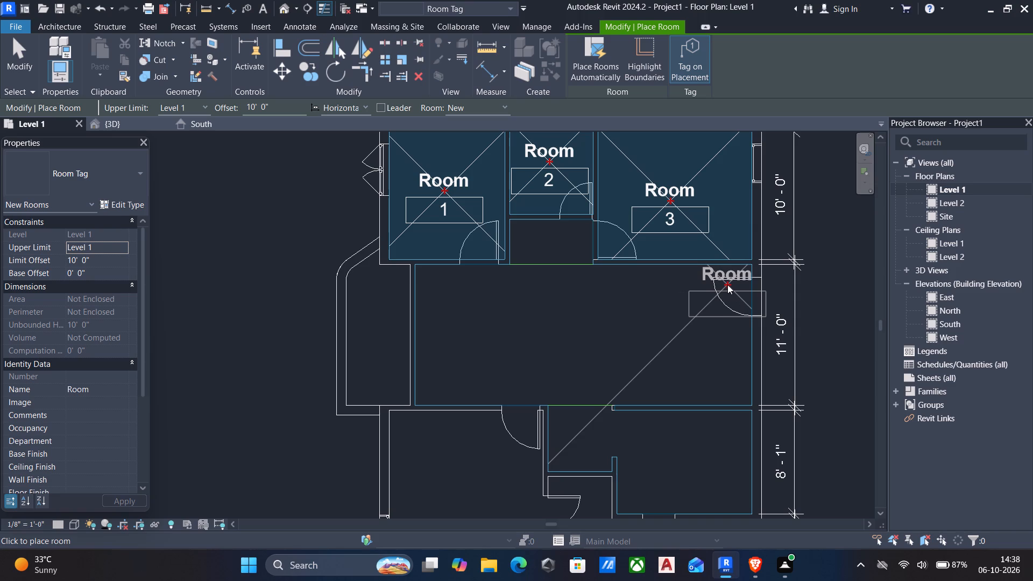
{"action": "middle_click_drag", "start_coordinate": [591, 307], "coordinate": [566, 187]}
{"action": "scroll", "coordinate": [448, 261], "scroll_direction": "down", "scroll_amount": 2}
{"action": "middle_click_drag", "start_coordinate": [447, 263], "coordinate": [471, 272]}
{"action": "middle_click_drag", "start_coordinate": [409, 248], "coordinate": [428, 253]}
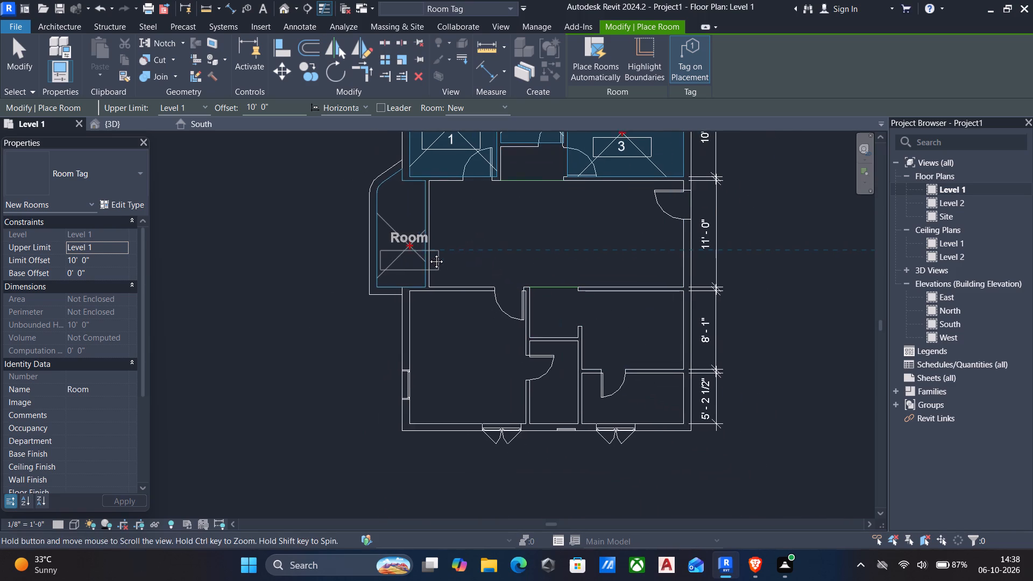
{"action": "middle_click_drag", "start_coordinate": [428, 253], "coordinate": [429, 253]}
{"action": "scroll", "coordinate": [422, 246], "scroll_direction": "up", "scroll_amount": 3}
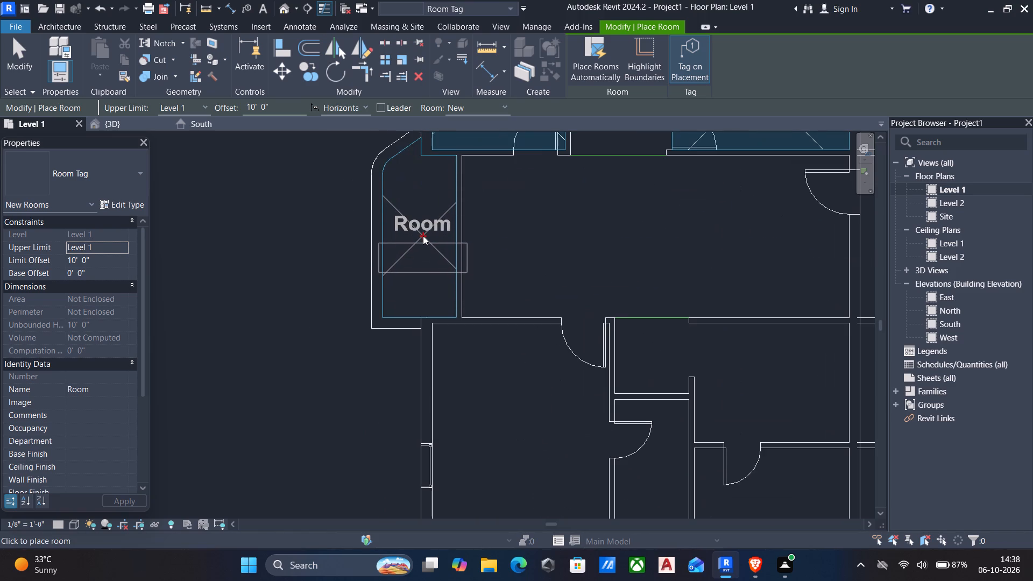
{"action": "left_click", "coordinate": [423, 236]}
Place tagged rooms in the large lower-left space, the 5'-2 1/2" lower-right space and the narrow space between them, and finish placing rooms.
{"action": "scroll", "coordinate": [460, 257], "scroll_direction": "down", "scroll_amount": 5}
{"action": "middle_click_drag", "start_coordinate": [532, 315], "coordinate": [529, 242]}
{"action": "scroll", "coordinate": [519, 293], "scroll_direction": "up", "scroll_amount": 1}
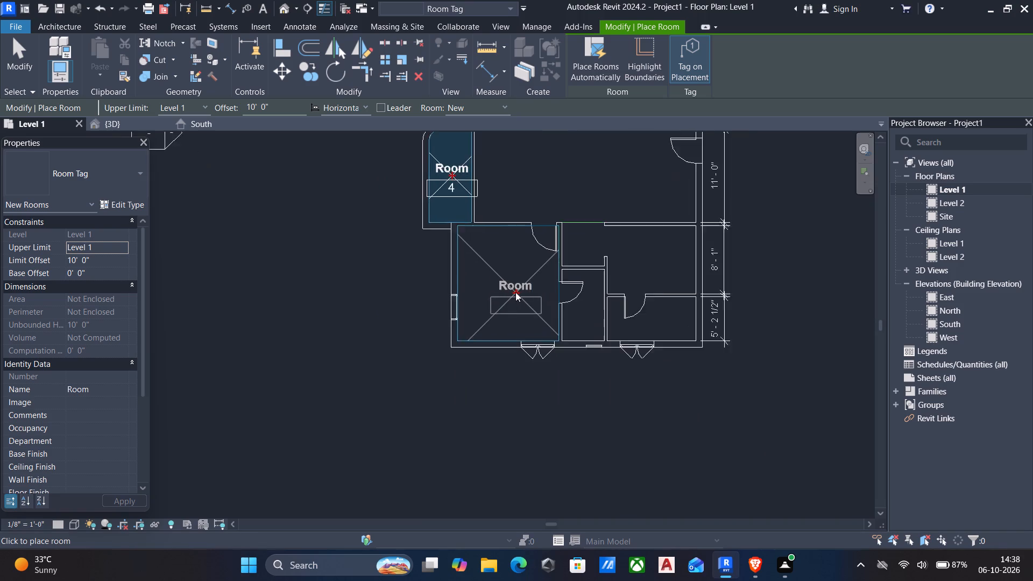
{"action": "scroll", "coordinate": [515, 292], "scroll_direction": "up", "scroll_amount": 1}
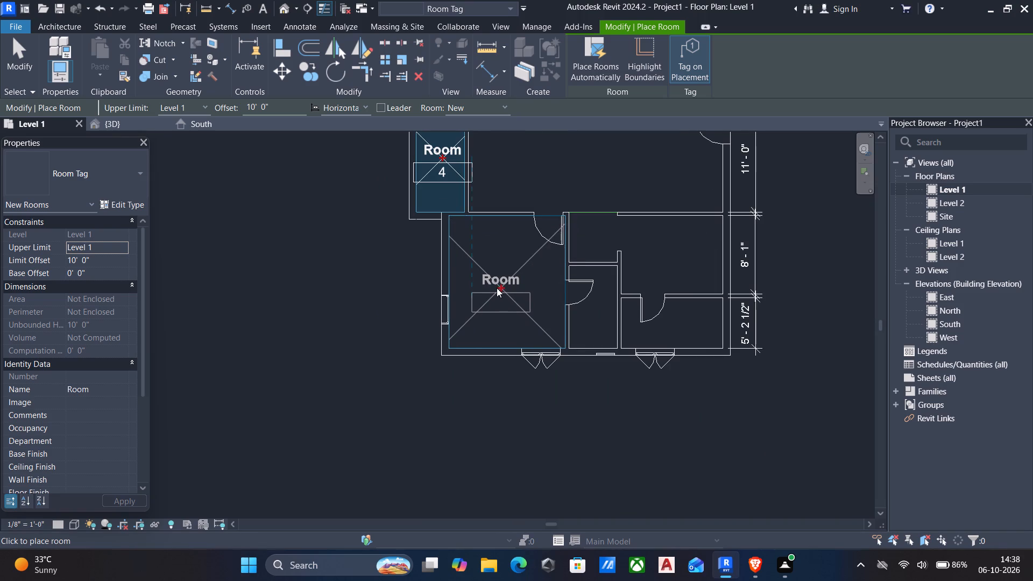
{"action": "left_click", "coordinate": [499, 288]}
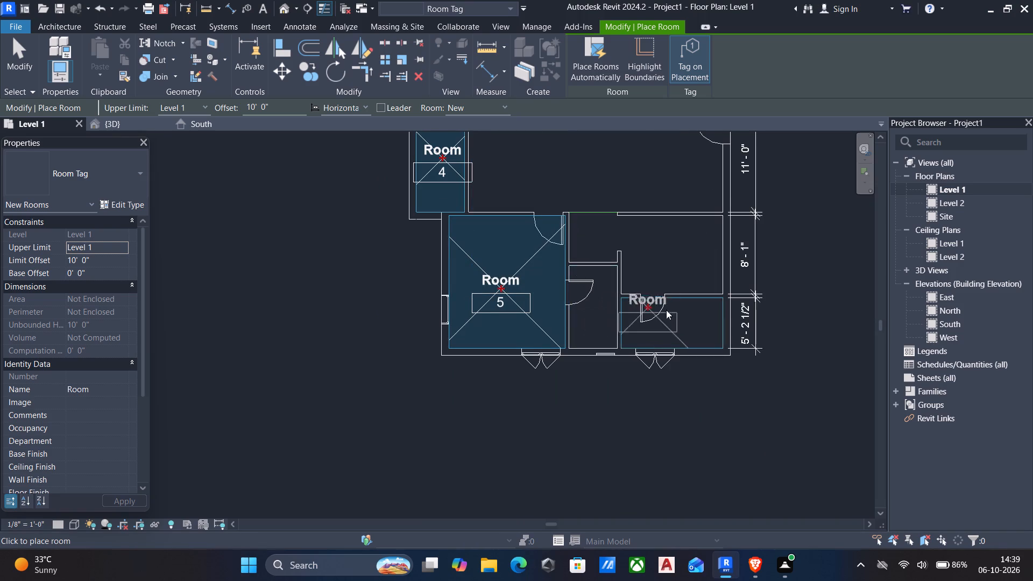
{"action": "scroll", "coordinate": [696, 320], "scroll_direction": "up", "scroll_amount": 2}
{"action": "left_click", "coordinate": [675, 316]}
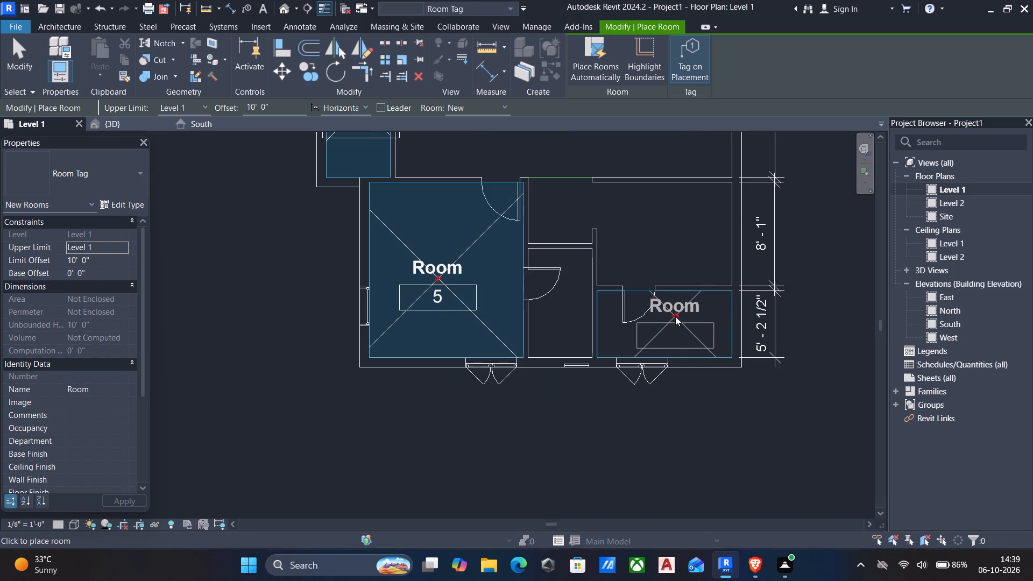
{"action": "scroll", "coordinate": [562, 306], "scroll_direction": "up", "scroll_amount": 2}
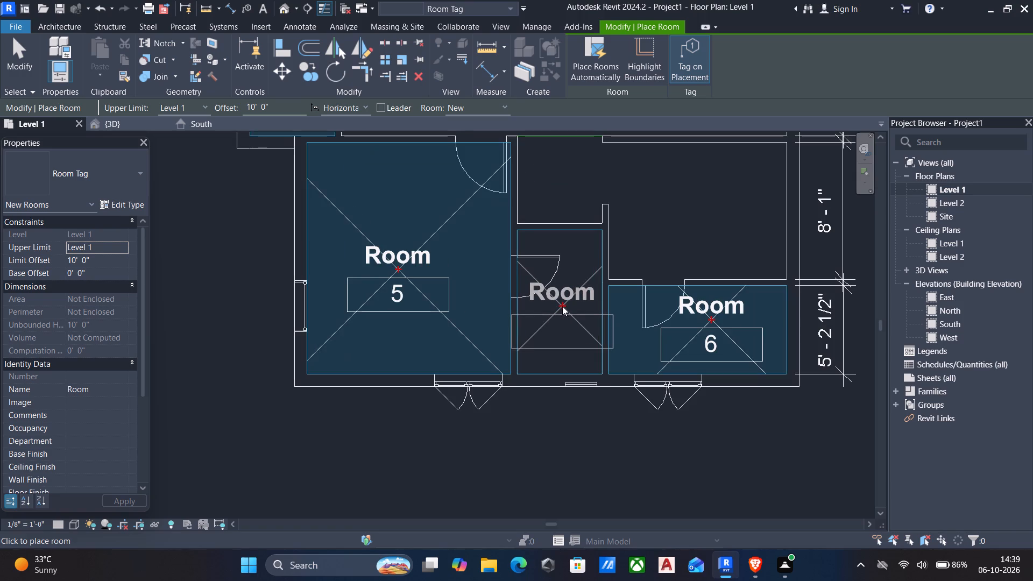
{"action": "left_click", "coordinate": [562, 306]}
{"action": "scroll", "coordinate": [614, 303], "scroll_direction": "down", "scroll_amount": 3}
{"action": "middle_click", "coordinate": [643, 285]}
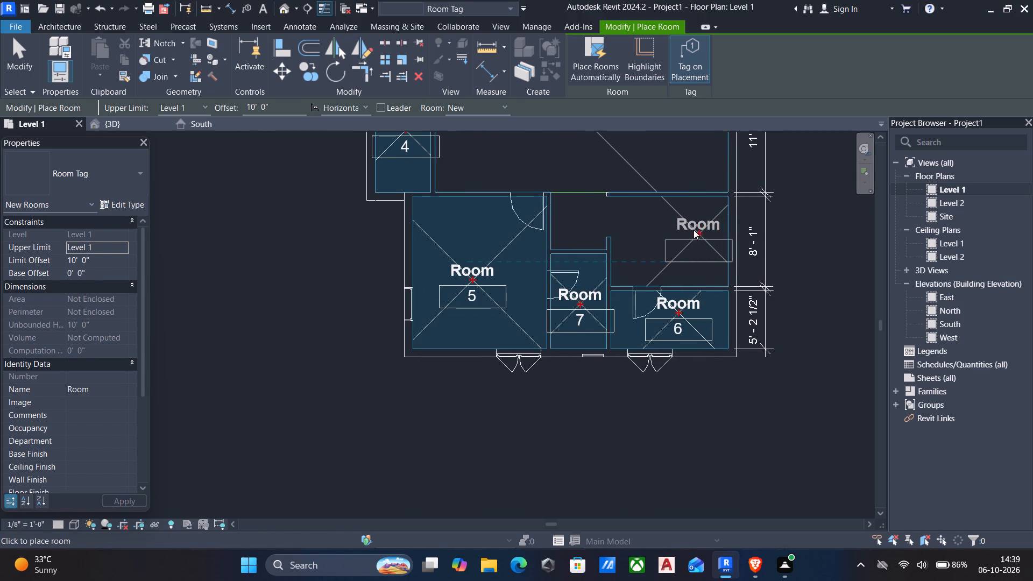
{"action": "key", "text": "Escape"}
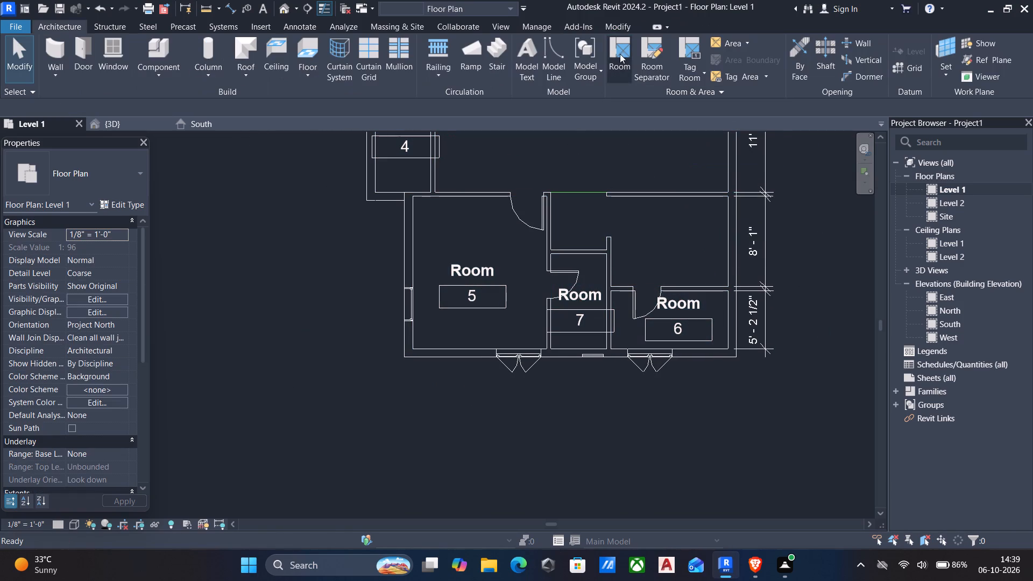
Start a model line at the free upper end of the short 4.5" wall in the 8'-1" space.
{"action": "type", "text": "li"}
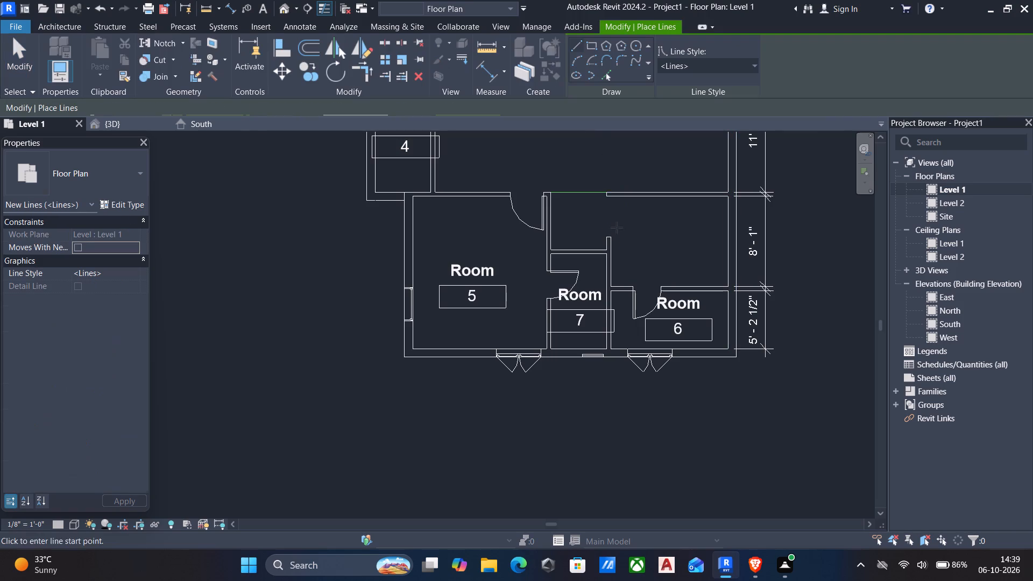
{"action": "scroll", "coordinate": [611, 234], "scroll_direction": "up", "scroll_amount": 5}
{"action": "middle_click_drag", "start_coordinate": [587, 225], "coordinate": [580, 280]}
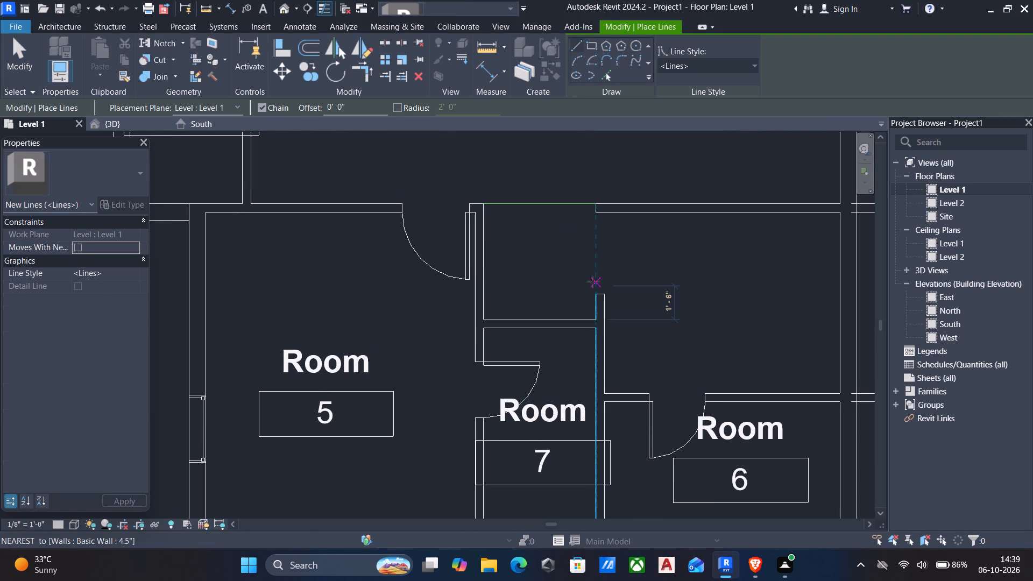
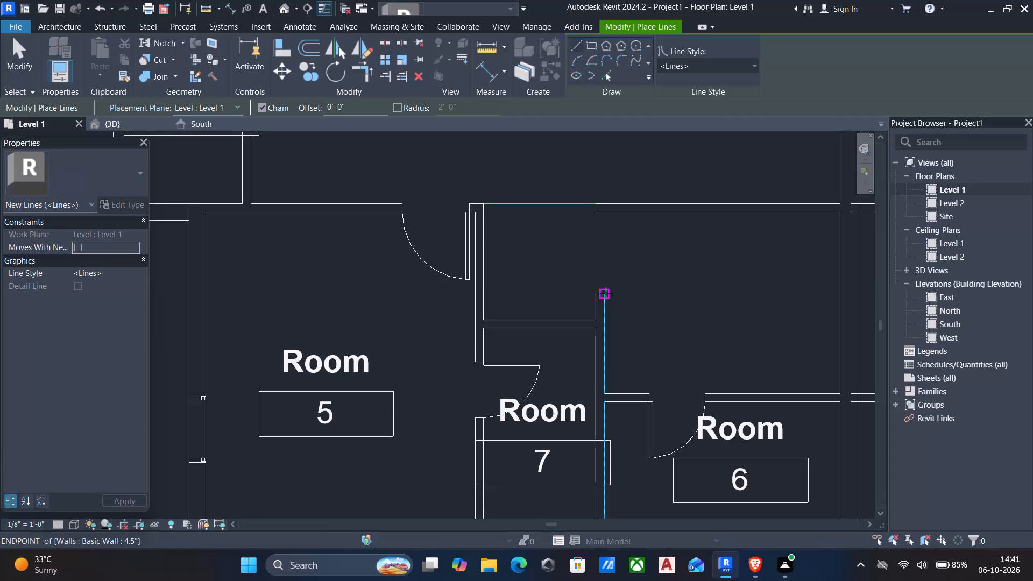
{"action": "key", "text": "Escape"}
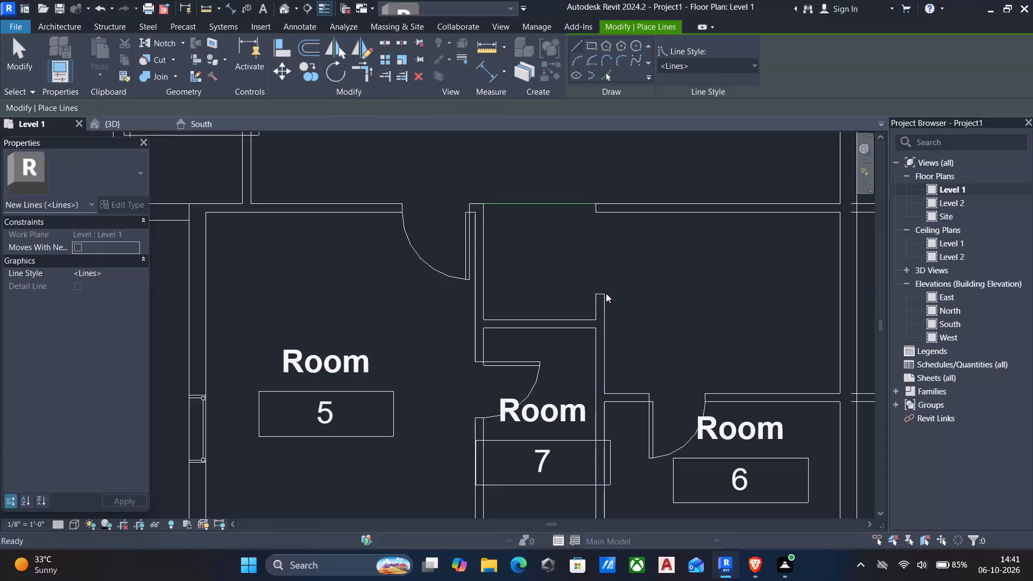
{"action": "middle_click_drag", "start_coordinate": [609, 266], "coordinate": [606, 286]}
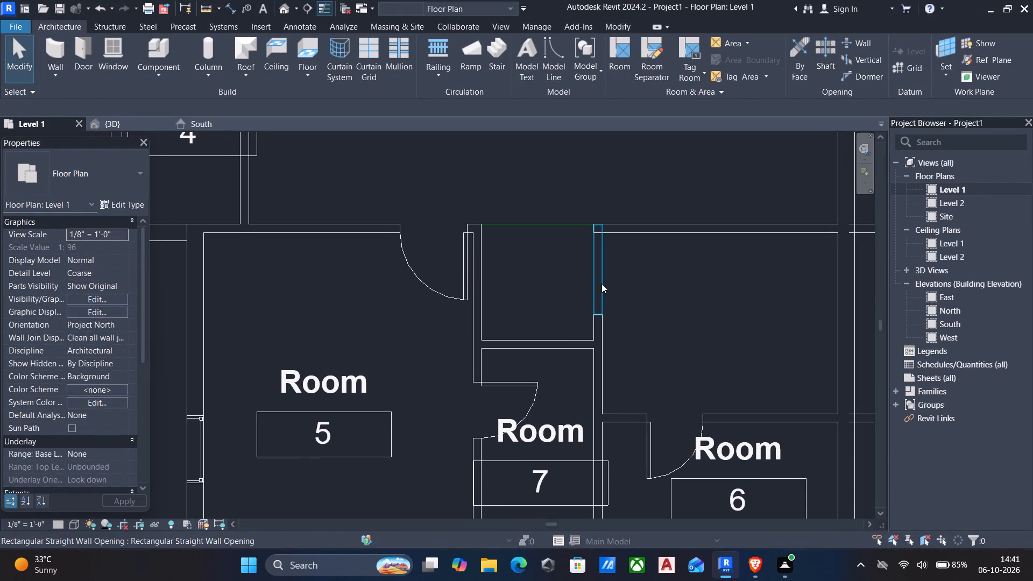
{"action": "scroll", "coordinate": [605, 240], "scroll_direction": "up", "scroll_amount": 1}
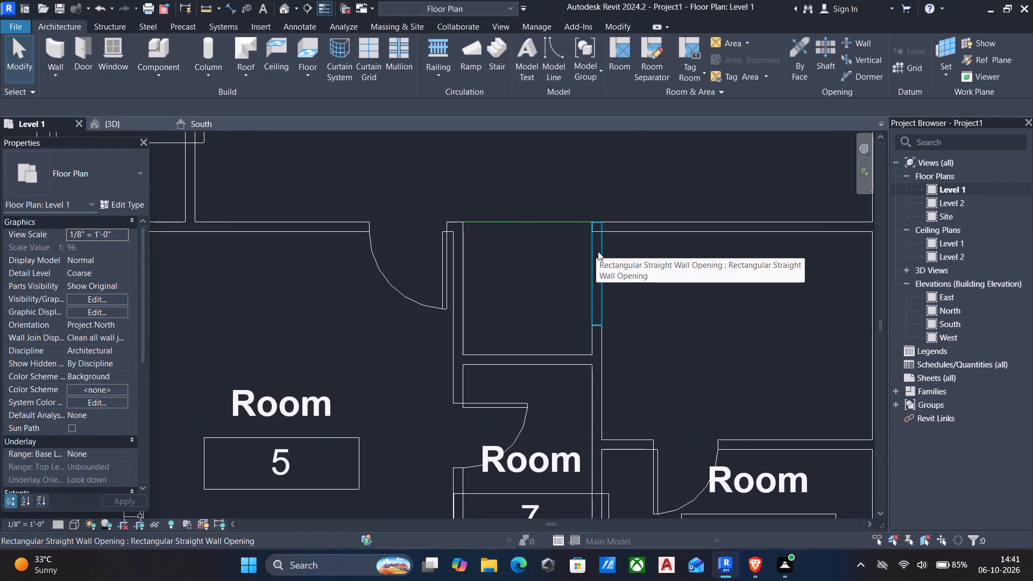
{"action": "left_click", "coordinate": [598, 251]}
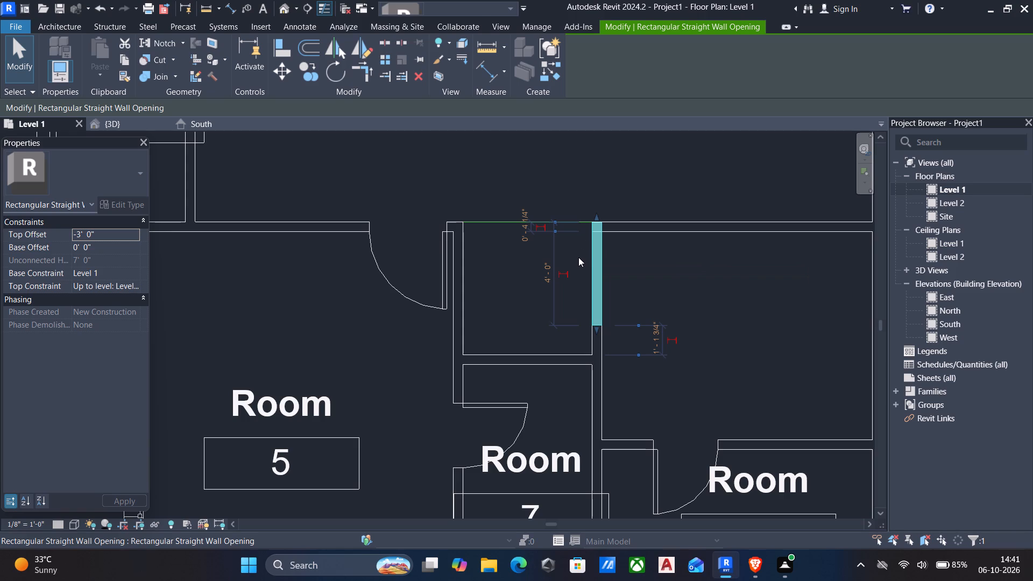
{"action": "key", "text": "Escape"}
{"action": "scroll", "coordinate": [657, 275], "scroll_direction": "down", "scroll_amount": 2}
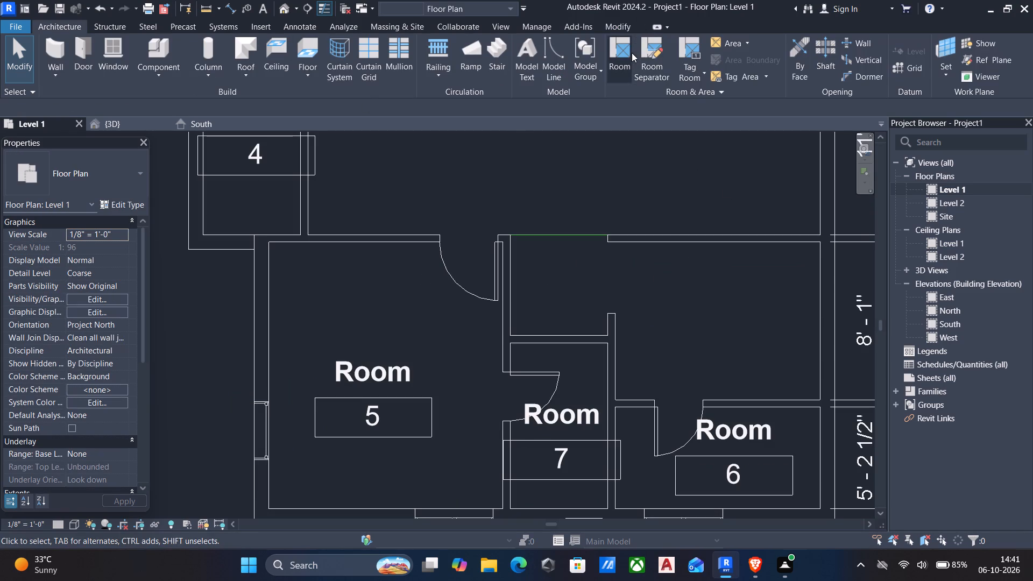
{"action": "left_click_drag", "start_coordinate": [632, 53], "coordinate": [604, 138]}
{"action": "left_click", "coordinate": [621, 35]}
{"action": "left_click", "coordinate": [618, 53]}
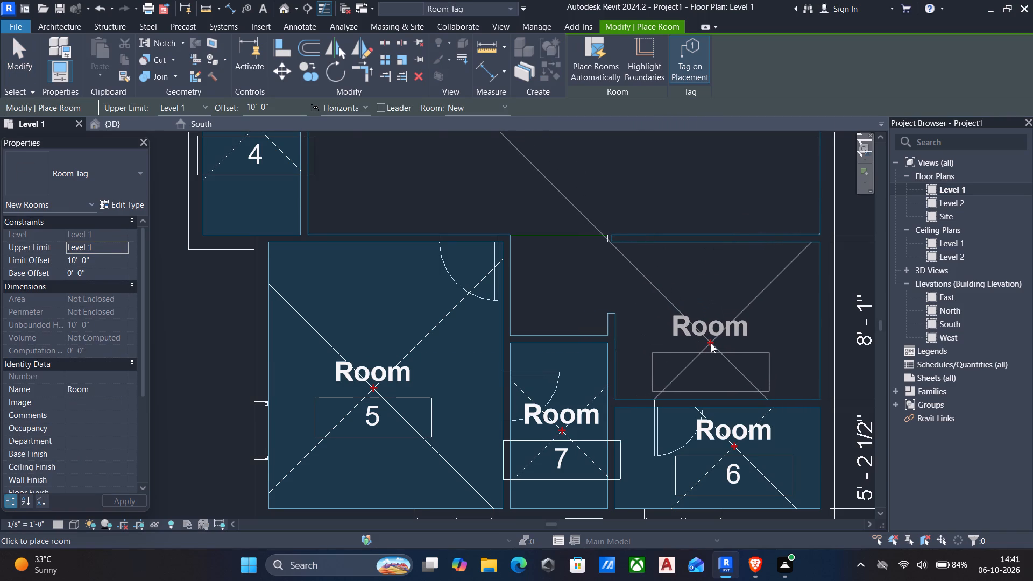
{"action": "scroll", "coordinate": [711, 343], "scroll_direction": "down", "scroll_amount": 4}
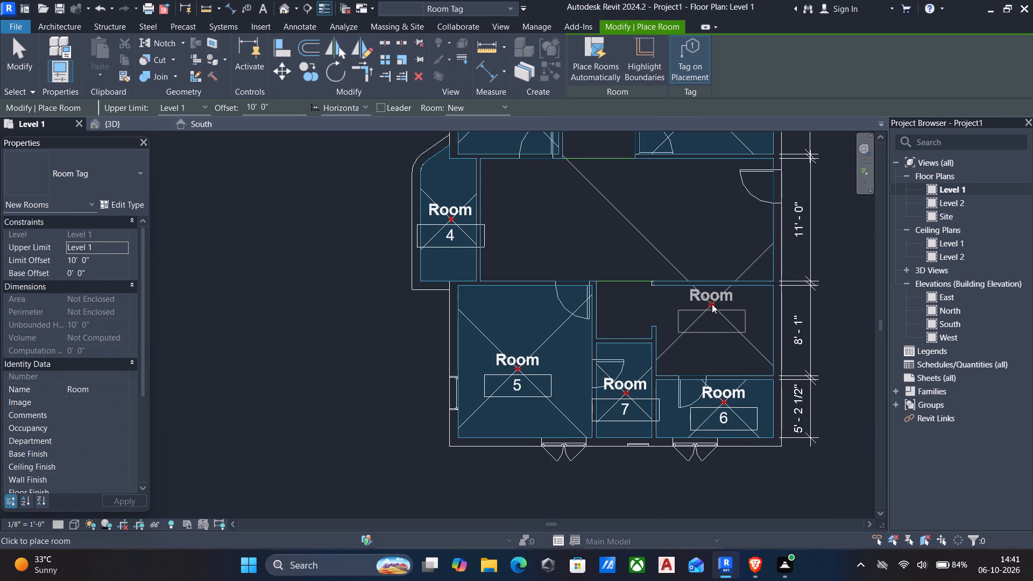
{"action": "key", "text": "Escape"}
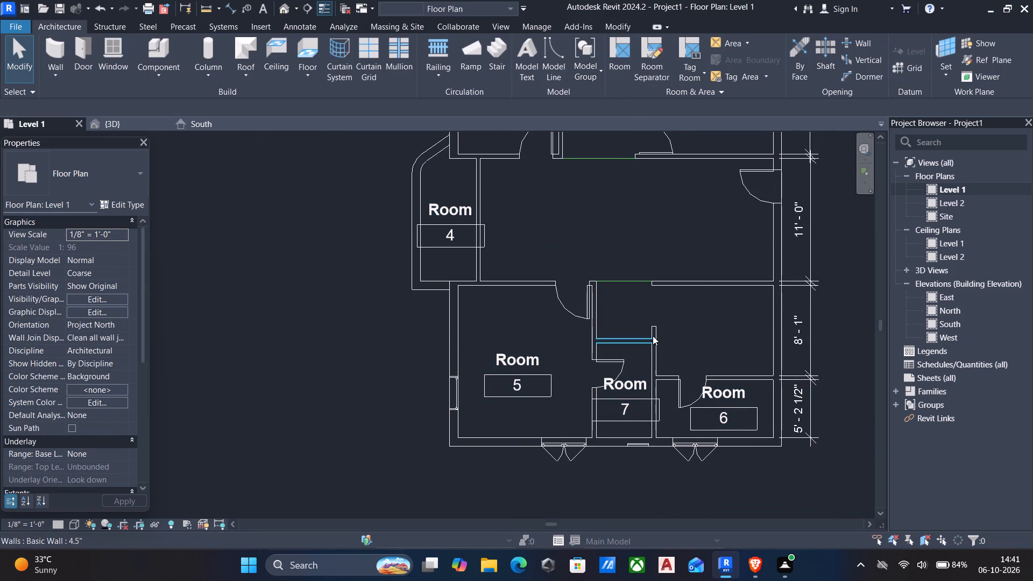
Delete the rectangular opening at the upper end of the 4.5" wall between the small recess and the 8'-1" space.
{"action": "left_click", "coordinate": [653, 336]}
{"action": "key", "text": "Escape"}
{"action": "left_click", "coordinate": [654, 334]}
{"action": "scroll", "coordinate": [654, 332], "scroll_direction": "up", "scroll_amount": 3}
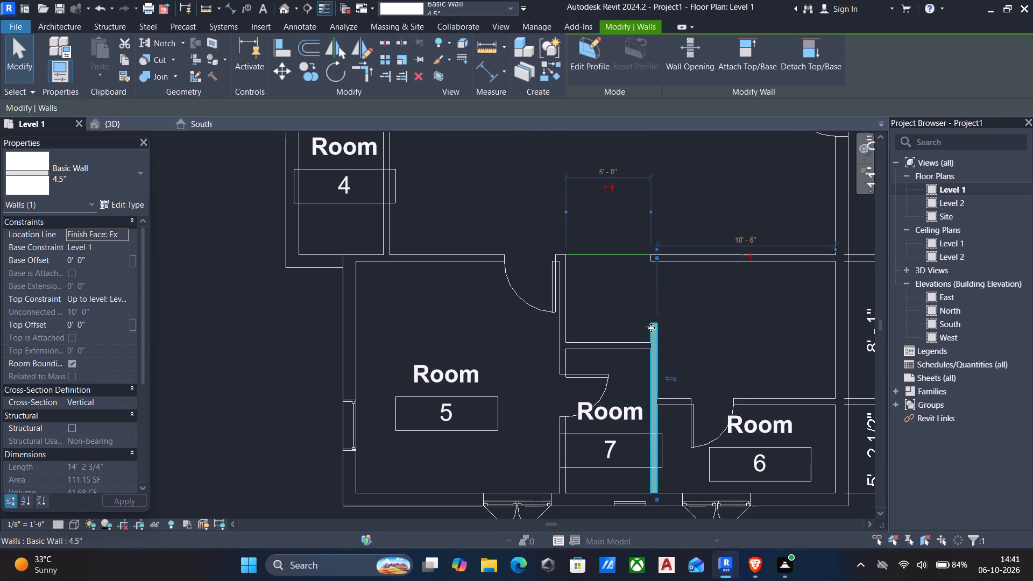
{"action": "left_click", "coordinate": [651, 327]}
{"action": "key", "text": "Escape"}
{"action": "scroll", "coordinate": [650, 278], "scroll_direction": "up", "scroll_amount": 3}
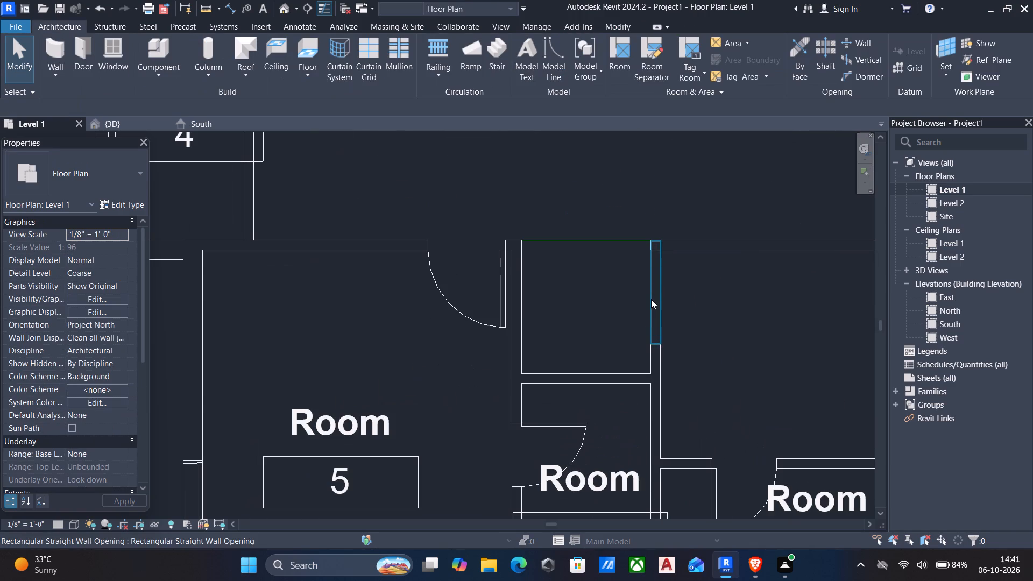
{"action": "left_click", "coordinate": [651, 300]}
{"action": "key", "text": "Escape"}
{"action": "left_click", "coordinate": [660, 292]}
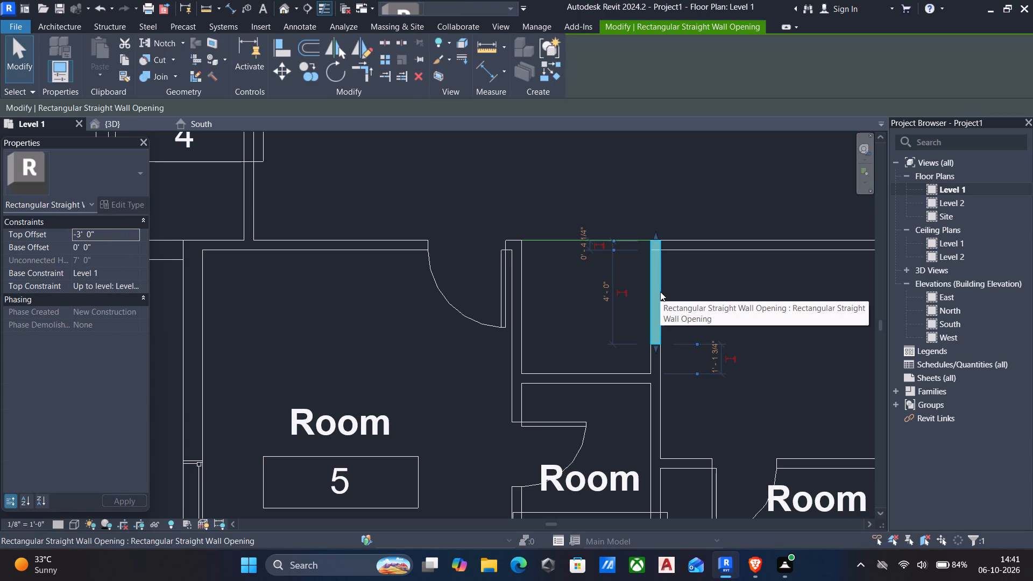
{"action": "key", "text": "Delete"}
Place a tagged room in the enclosed 8'-1" space above Room 6.
{"action": "scroll", "coordinate": [677, 285], "scroll_direction": "down", "scroll_amount": 1}
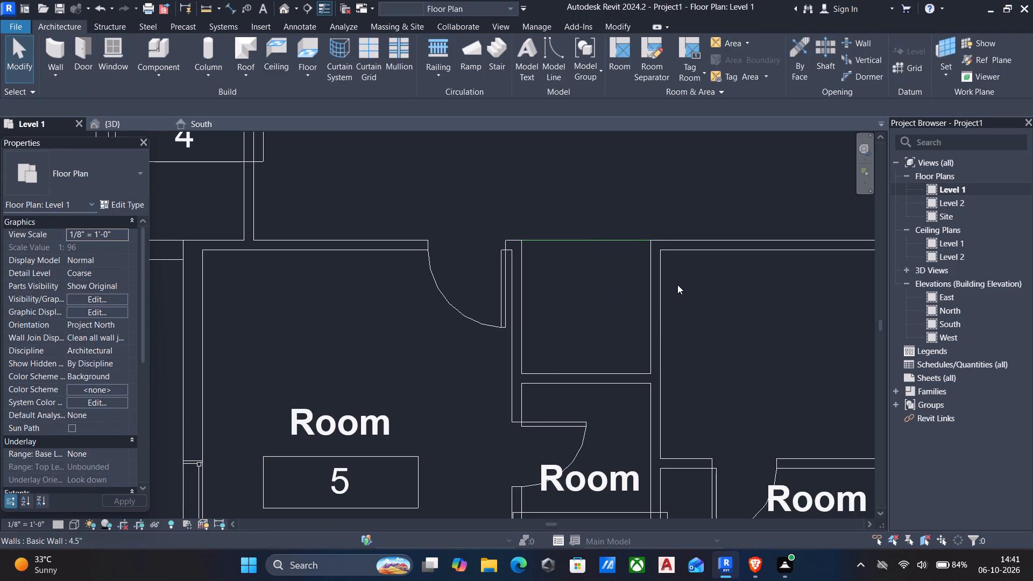
{"action": "scroll", "coordinate": [677, 285], "scroll_direction": "down", "scroll_amount": 1}
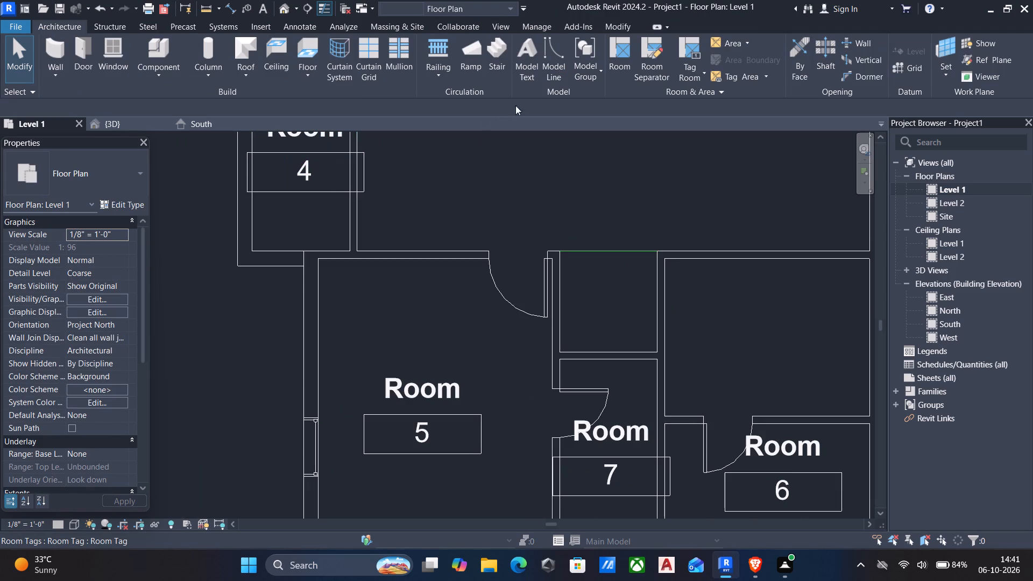
{"action": "left_click", "coordinate": [616, 55]}
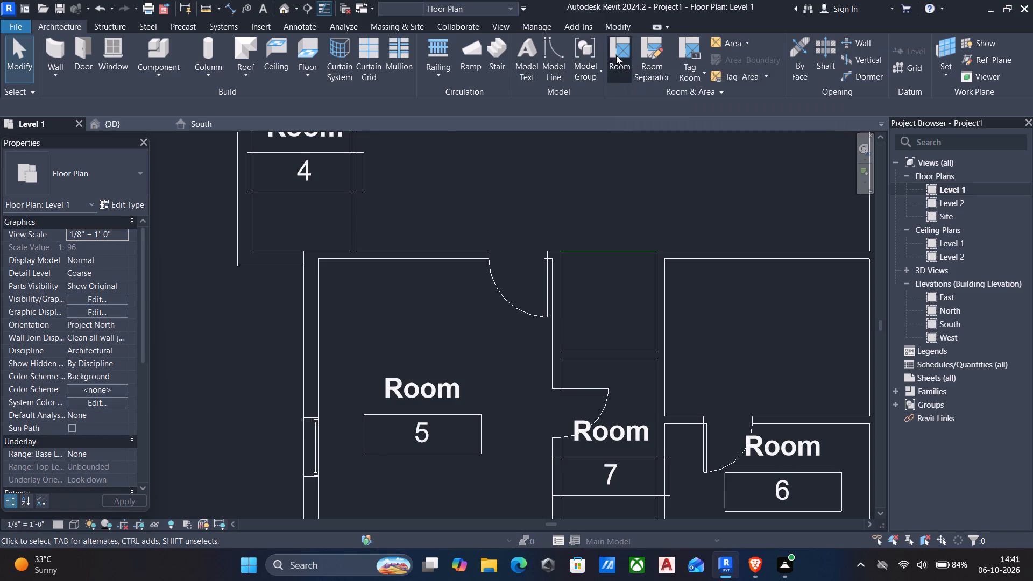
{"action": "scroll", "coordinate": [624, 320], "scroll_direction": "down", "scroll_amount": 5}
{"action": "middle_click_drag", "start_coordinate": [563, 307], "coordinate": [471, 277]}
{"action": "scroll", "coordinate": [470, 277], "scroll_direction": "up", "scroll_amount": 1}
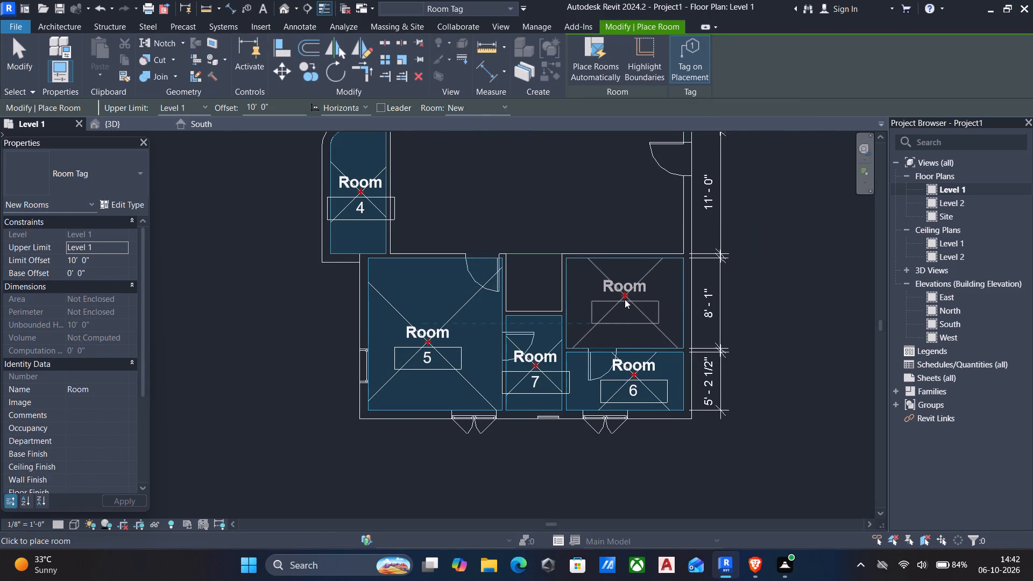
{"action": "scroll", "coordinate": [625, 299], "scroll_direction": "up", "scroll_amount": 1}
{"action": "left_click", "coordinate": [621, 309]}
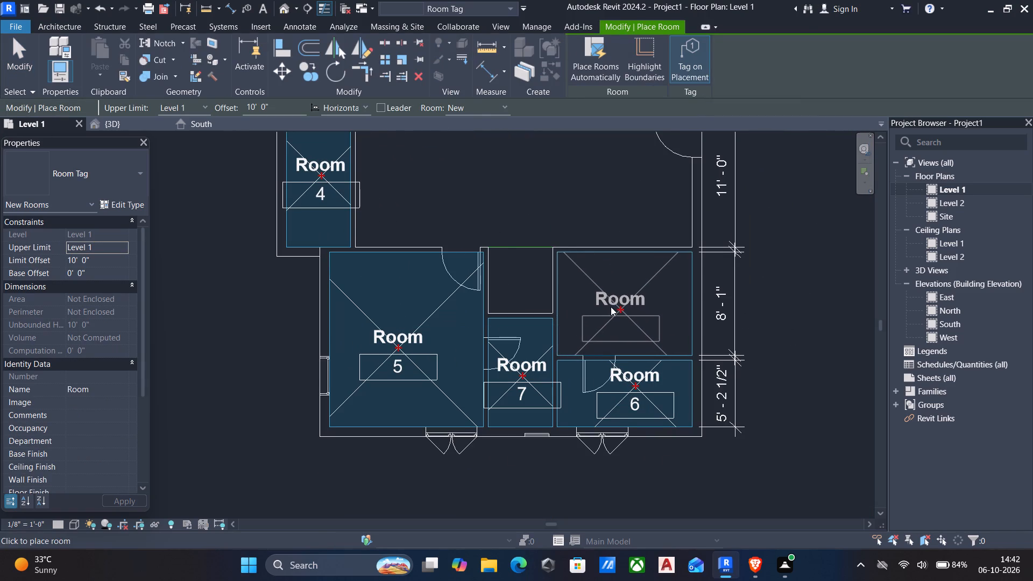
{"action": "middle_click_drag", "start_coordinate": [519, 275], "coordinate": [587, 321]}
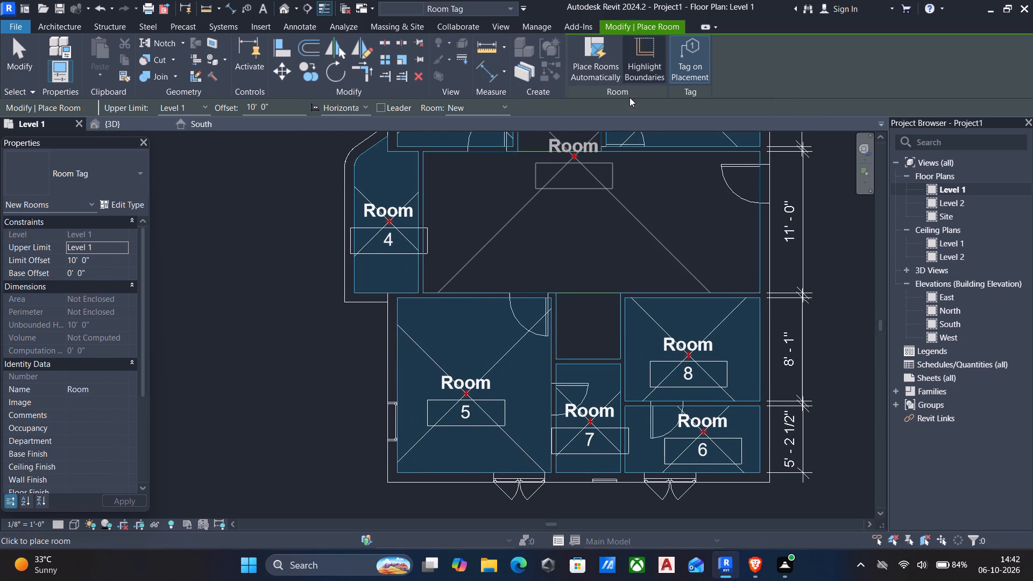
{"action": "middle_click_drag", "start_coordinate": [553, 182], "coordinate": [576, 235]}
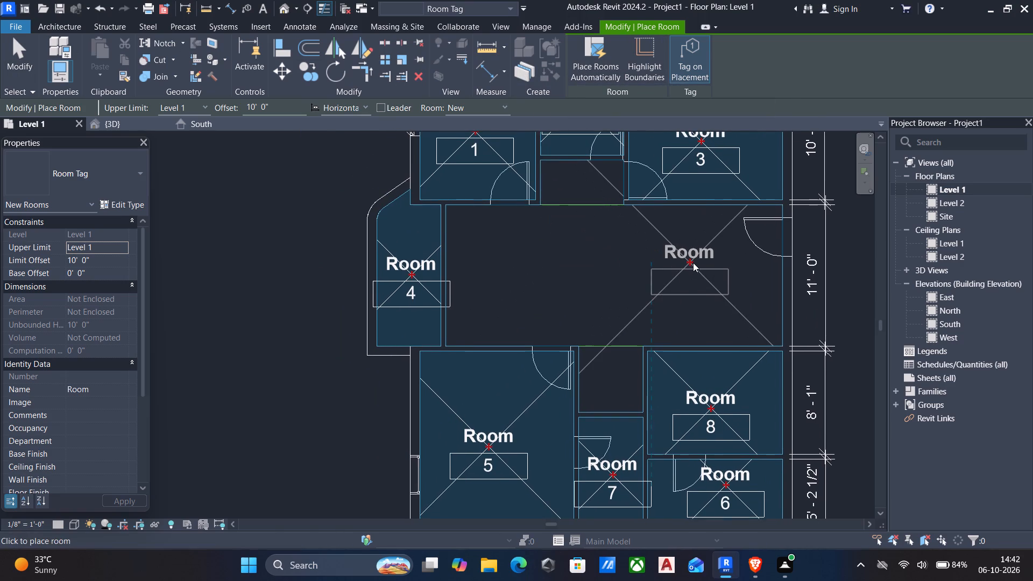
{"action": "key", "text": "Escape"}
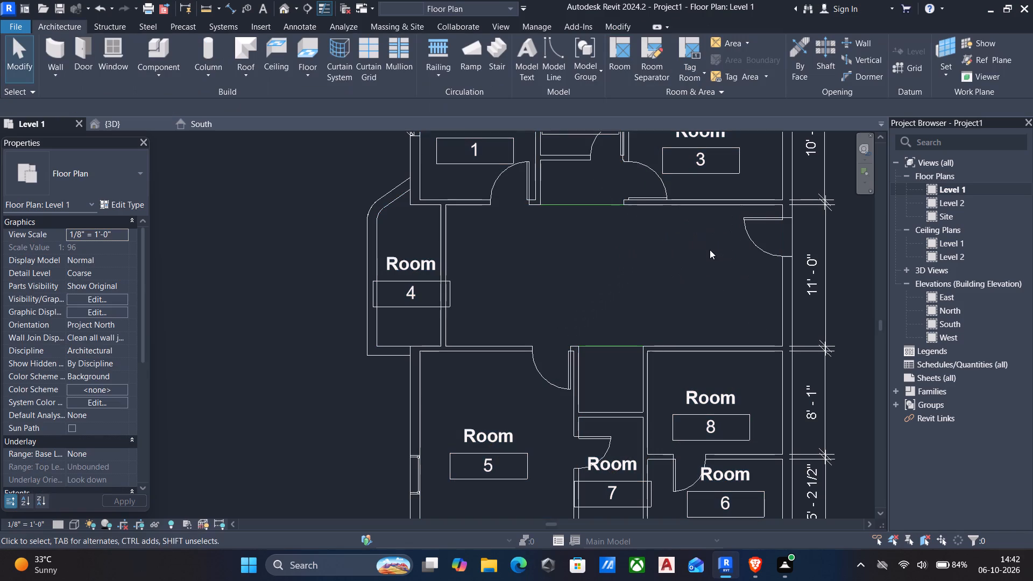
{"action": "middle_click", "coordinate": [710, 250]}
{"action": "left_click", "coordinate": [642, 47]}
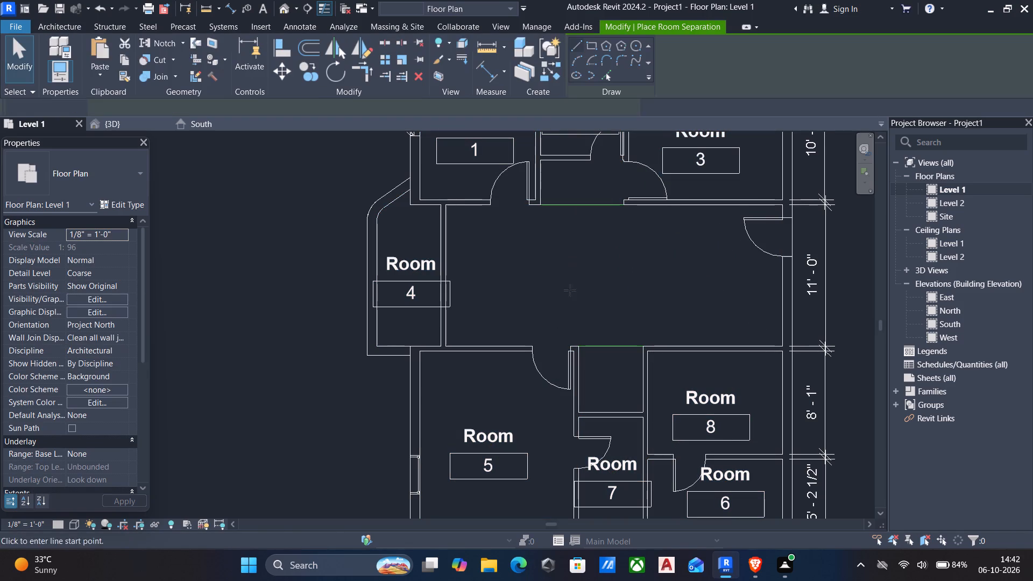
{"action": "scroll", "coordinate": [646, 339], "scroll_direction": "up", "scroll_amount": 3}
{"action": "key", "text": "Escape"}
Delete the model line across the gap between the 11'-0" hall and the small recess above Room 7.
{"action": "scroll", "coordinate": [640, 348], "scroll_direction": "up", "scroll_amount": 2}
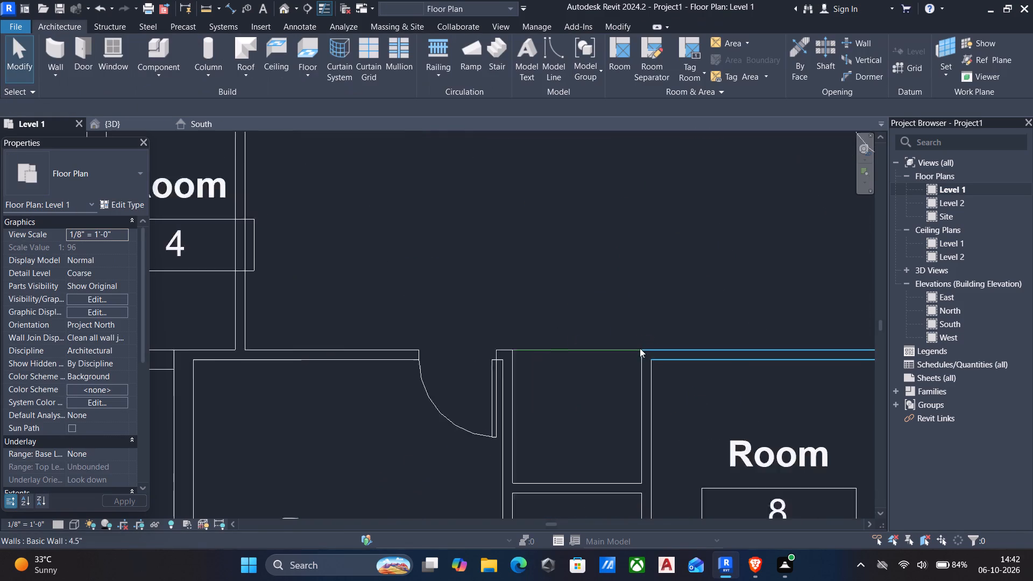
{"action": "scroll", "coordinate": [640, 348], "scroll_direction": "up", "scroll_amount": 1}
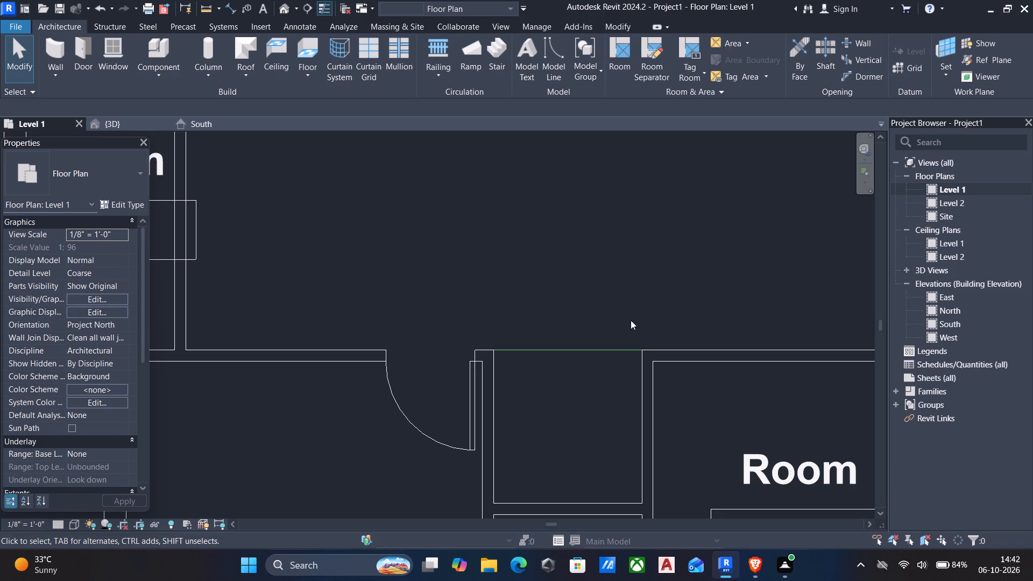
{"action": "scroll", "coordinate": [599, 311], "scroll_direction": "down", "scroll_amount": 3}
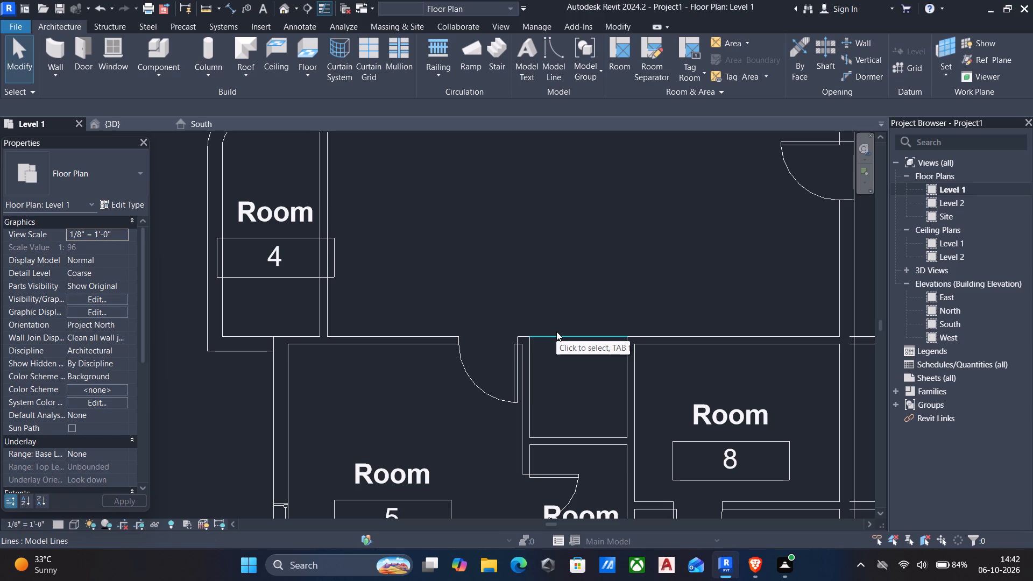
{"action": "left_click", "coordinate": [556, 332]}
{"action": "key", "text": "Delete"}
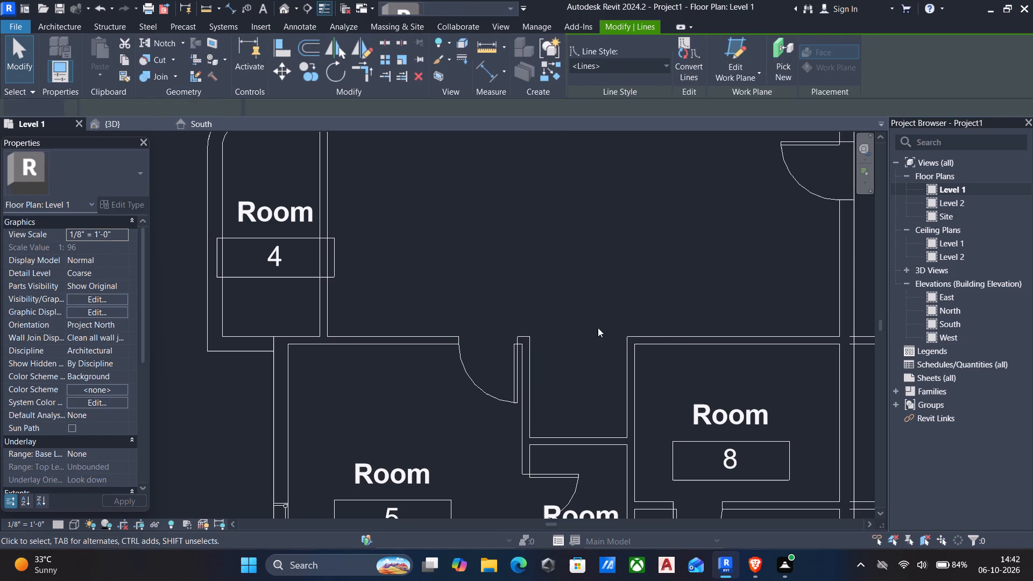
Draw a room separation line across the gap between the 11'-0" hall and the small recess above Room 7.
{"action": "left_click", "coordinate": [649, 56]}
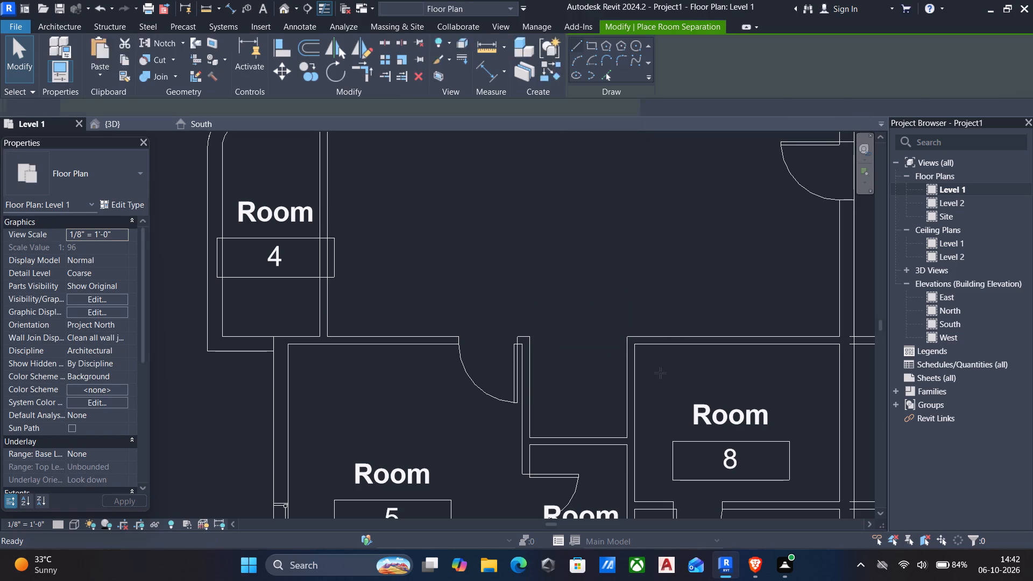
{"action": "scroll", "coordinate": [652, 355], "scroll_direction": "up", "scroll_amount": 4}
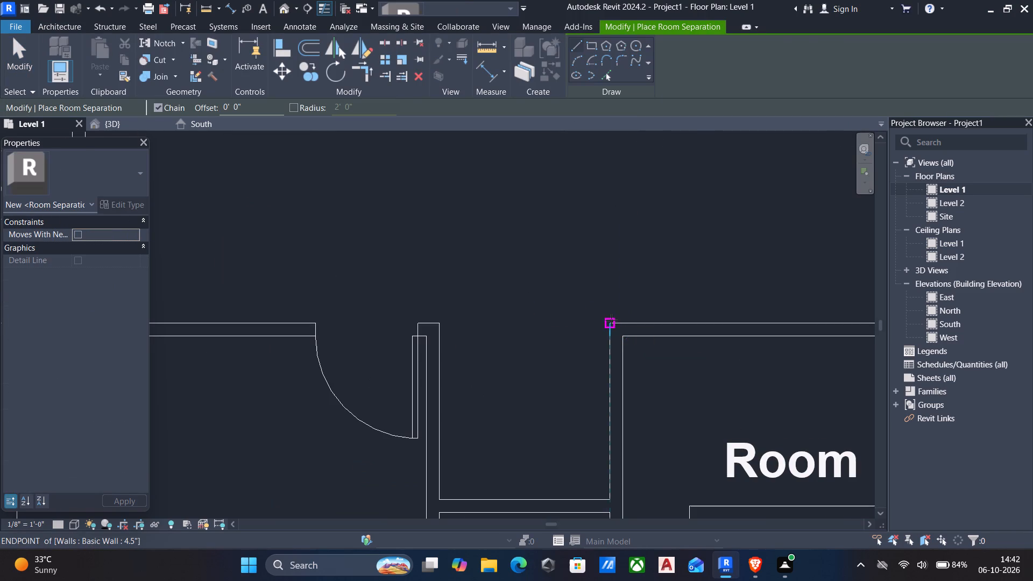
{"action": "scroll", "coordinate": [611, 320], "scroll_direction": "up", "scroll_amount": 4}
{"action": "left_click", "coordinate": [611, 320]}
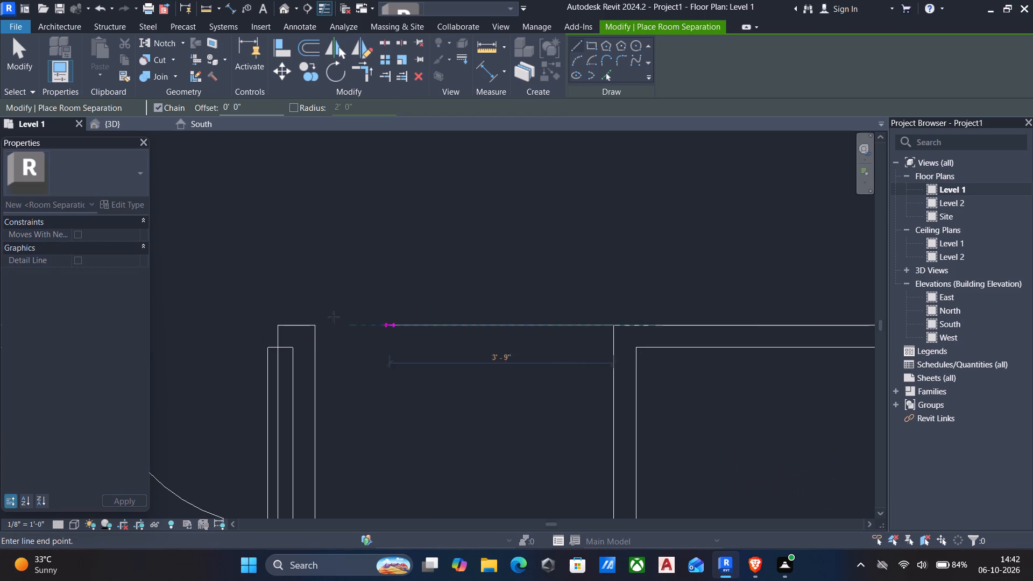
{"action": "left_click", "coordinate": [320, 323]}
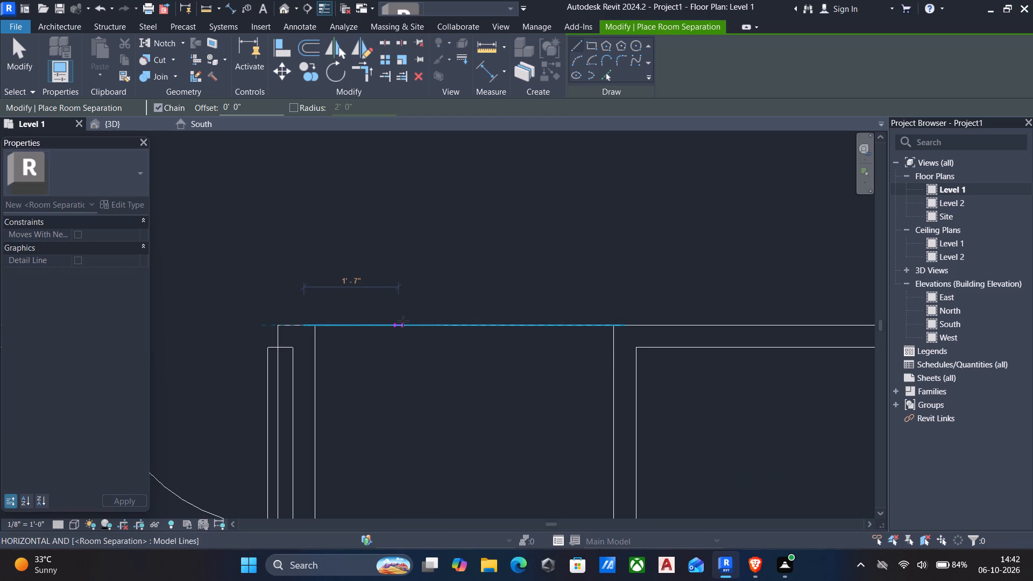
{"action": "key", "text": "Escape"}
{"action": "scroll", "coordinate": [403, 321], "scroll_direction": "down", "scroll_amount": 6}
{"action": "key", "text": "Escape"}
Place tagged rooms in the 11'-0" hall and the small recess above Room 7, and finish placing rooms.
{"action": "middle_click_drag", "start_coordinate": [422, 290], "coordinate": [486, 369]}
{"action": "scroll", "coordinate": [486, 371], "scroll_direction": "down", "scroll_amount": 4}
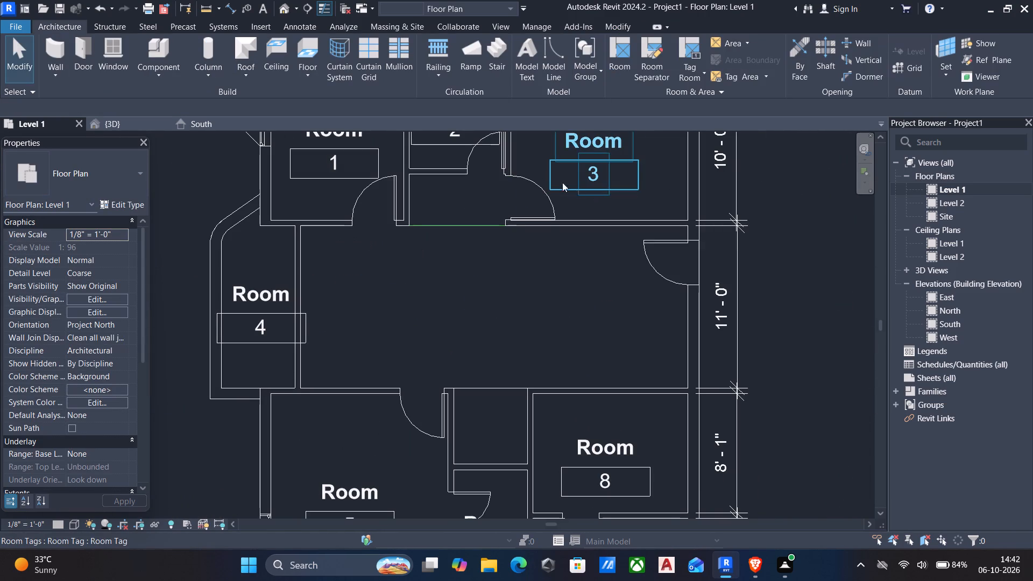
{"action": "left_click", "coordinate": [622, 51]}
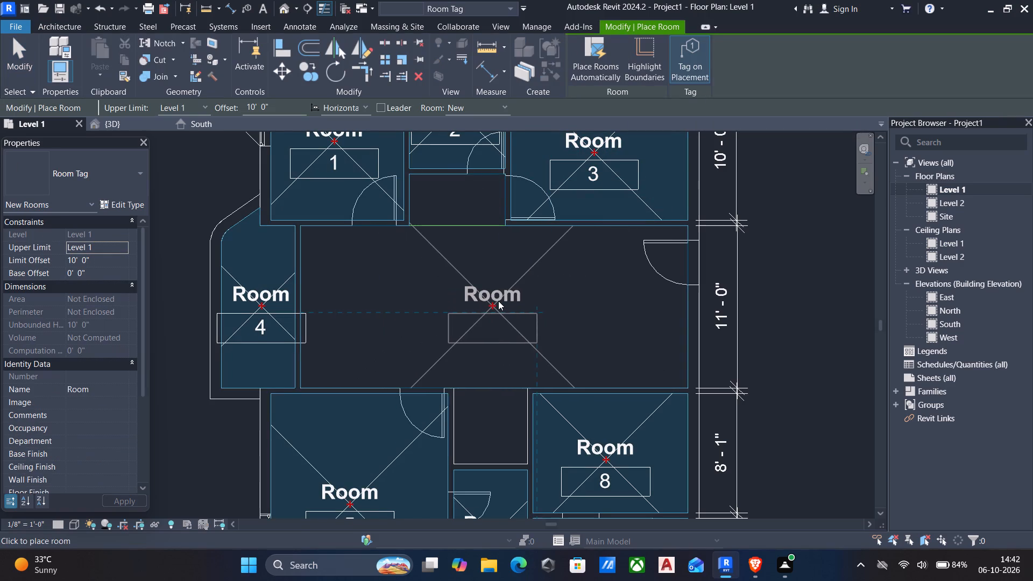
{"action": "left_click", "coordinate": [497, 300]}
{"action": "scroll", "coordinate": [491, 421], "scroll_direction": "up", "scroll_amount": 5}
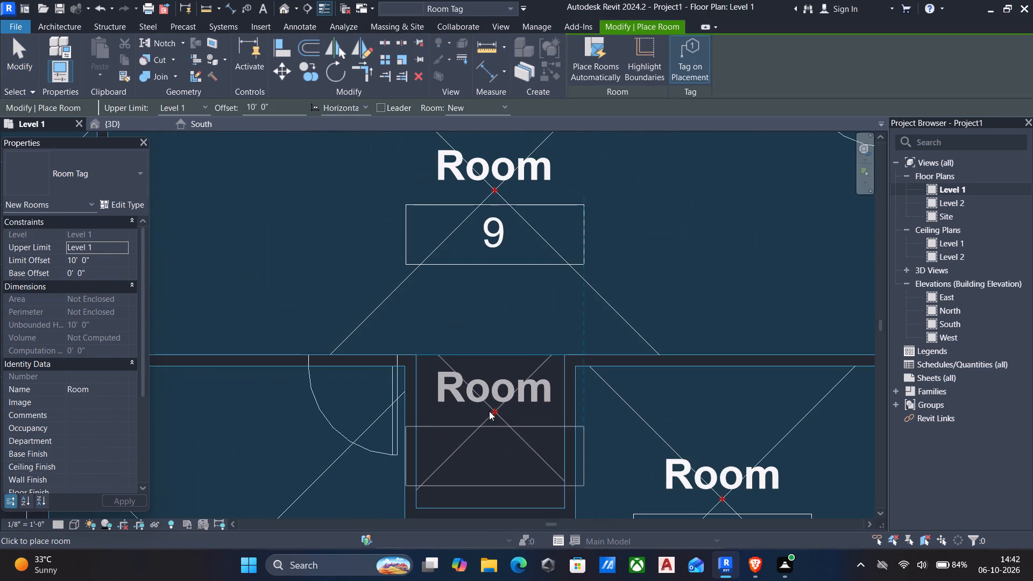
{"action": "left_click", "coordinate": [466, 412]}
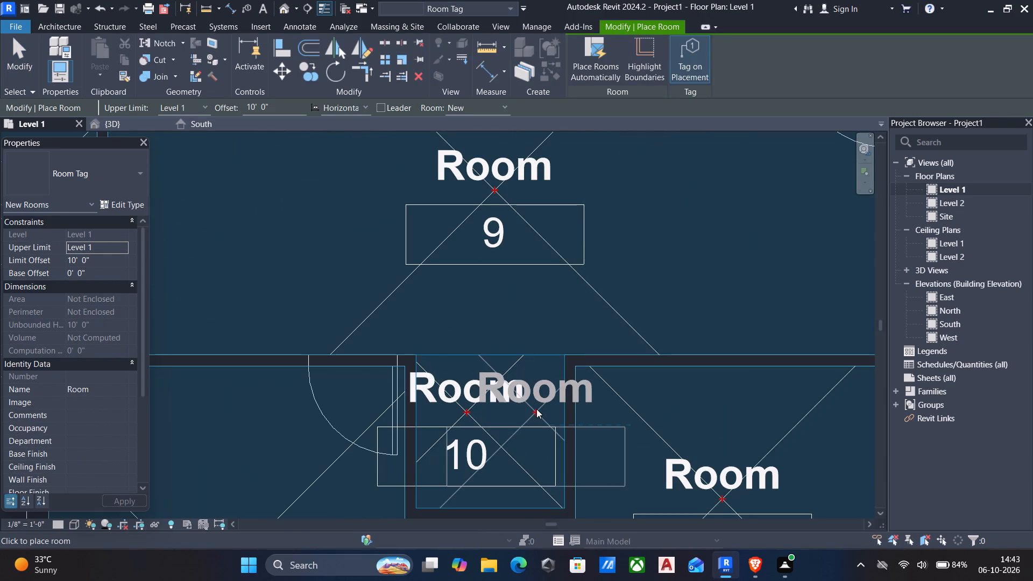
{"action": "key", "text": "Escape"}
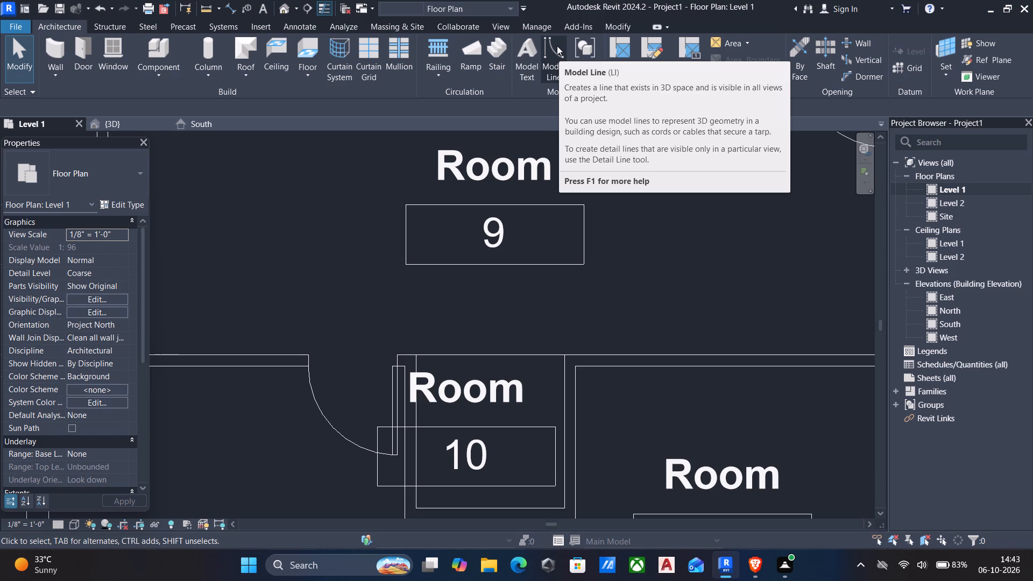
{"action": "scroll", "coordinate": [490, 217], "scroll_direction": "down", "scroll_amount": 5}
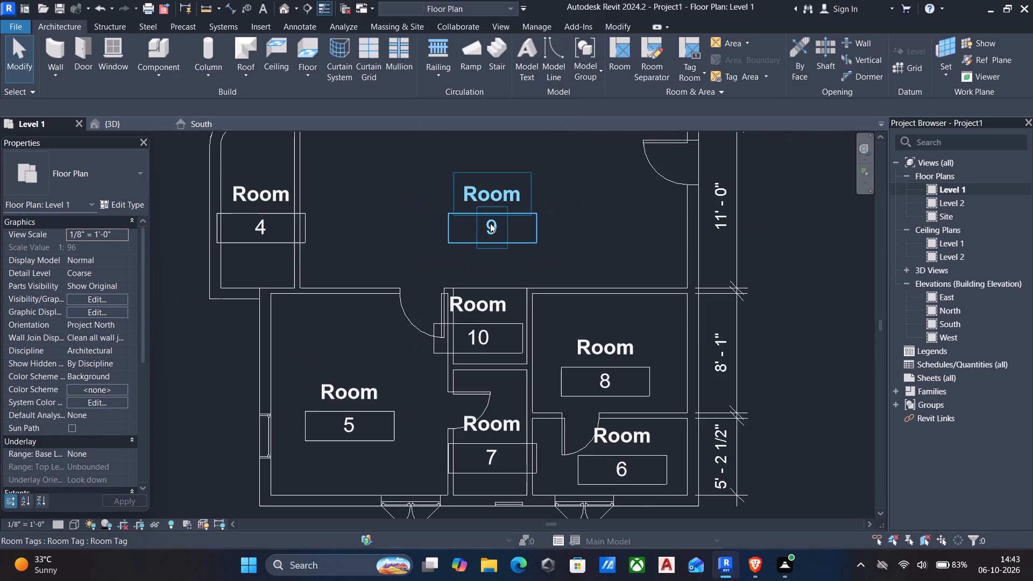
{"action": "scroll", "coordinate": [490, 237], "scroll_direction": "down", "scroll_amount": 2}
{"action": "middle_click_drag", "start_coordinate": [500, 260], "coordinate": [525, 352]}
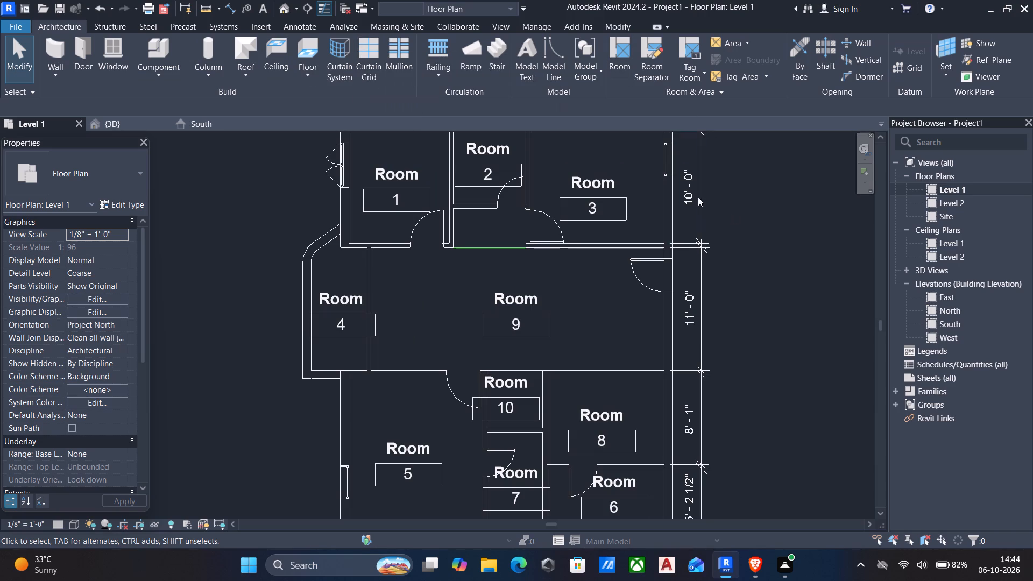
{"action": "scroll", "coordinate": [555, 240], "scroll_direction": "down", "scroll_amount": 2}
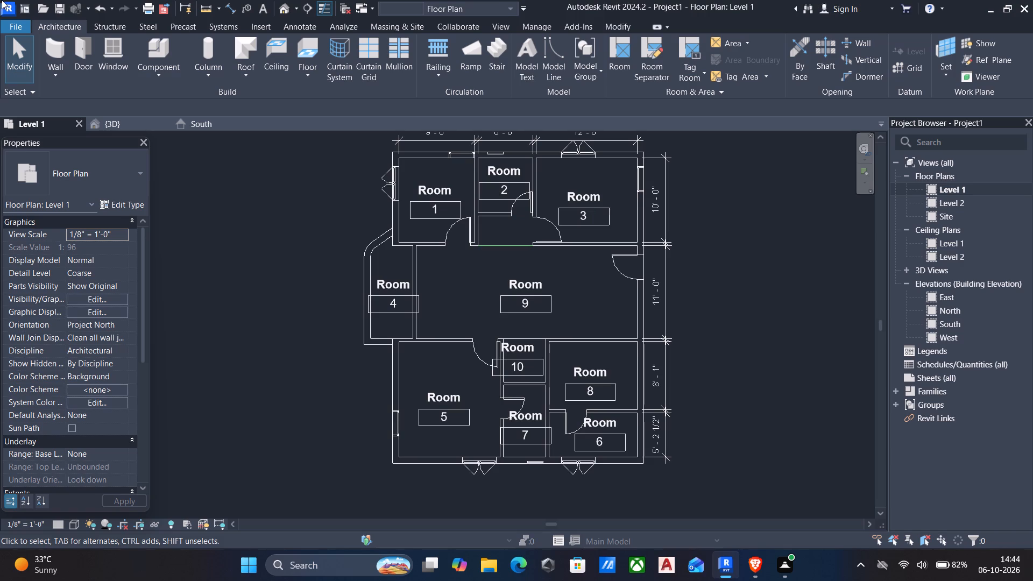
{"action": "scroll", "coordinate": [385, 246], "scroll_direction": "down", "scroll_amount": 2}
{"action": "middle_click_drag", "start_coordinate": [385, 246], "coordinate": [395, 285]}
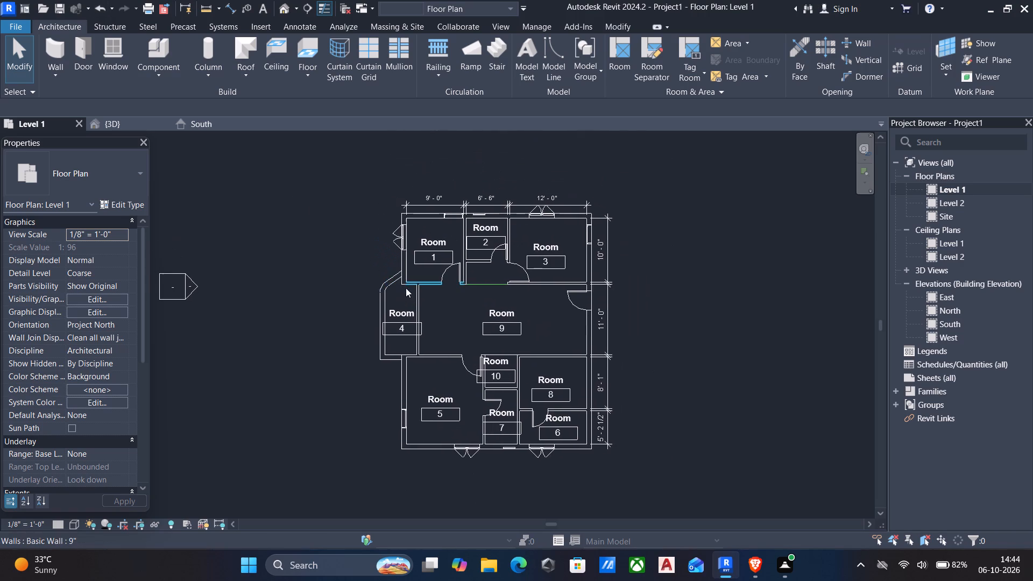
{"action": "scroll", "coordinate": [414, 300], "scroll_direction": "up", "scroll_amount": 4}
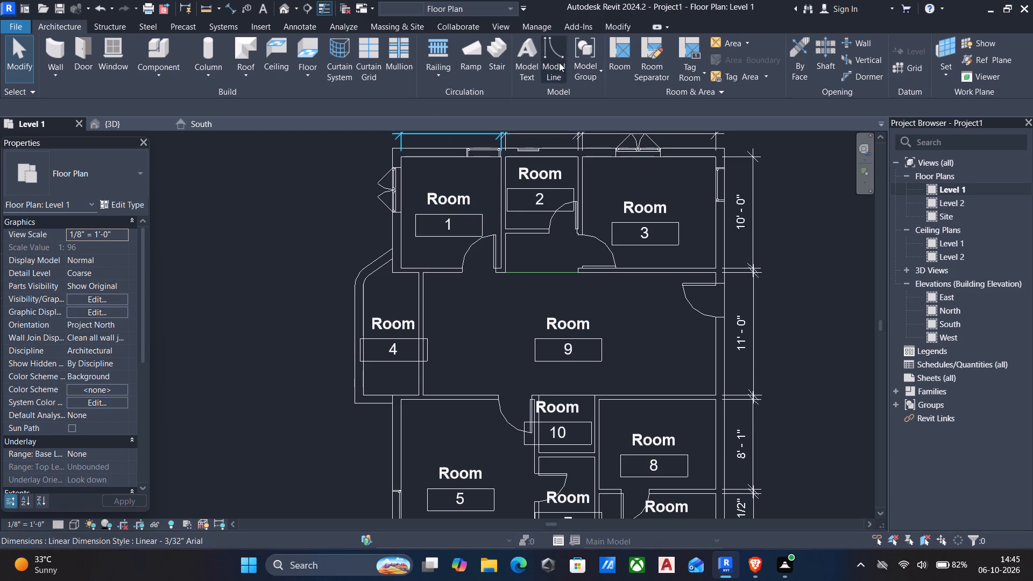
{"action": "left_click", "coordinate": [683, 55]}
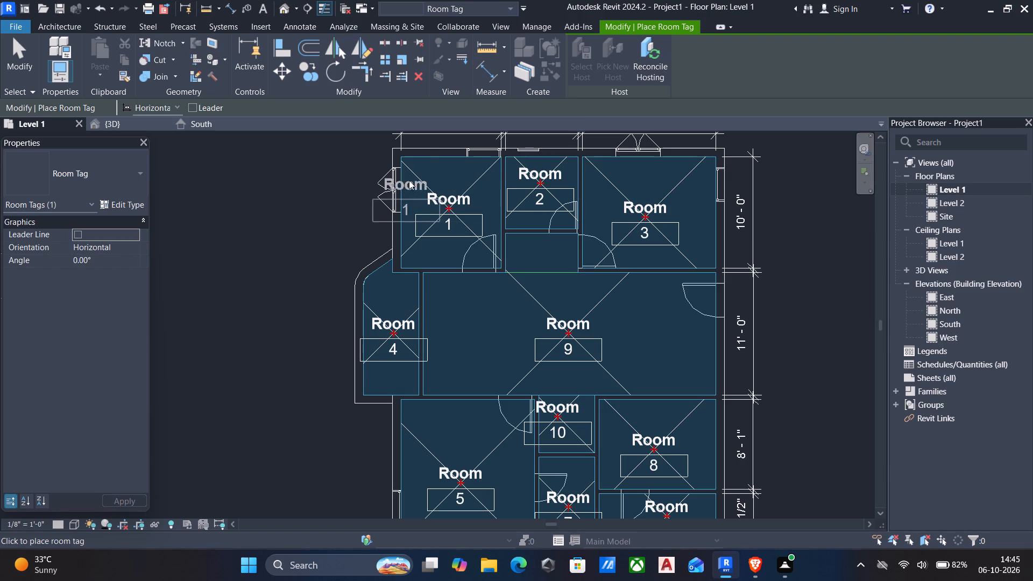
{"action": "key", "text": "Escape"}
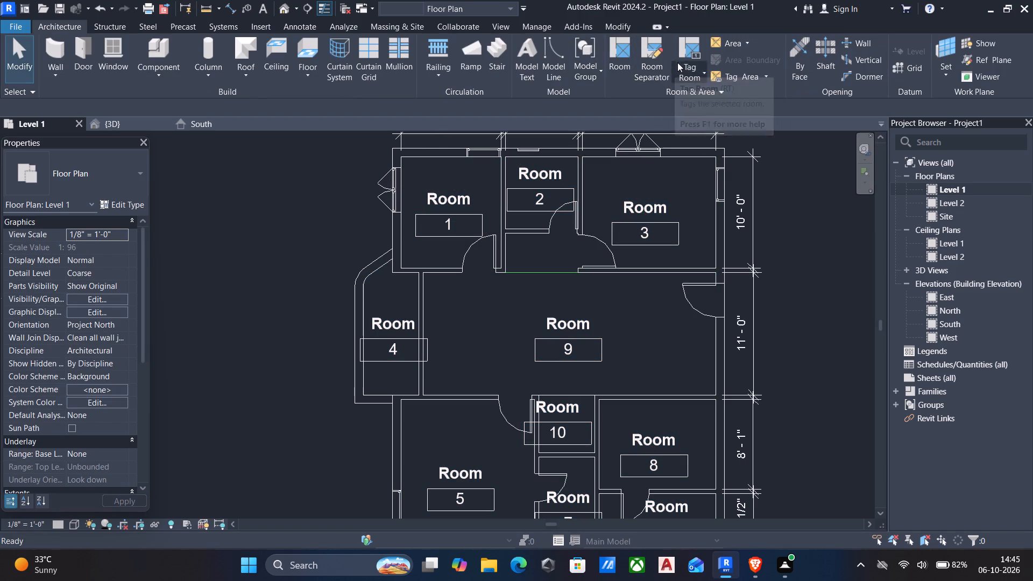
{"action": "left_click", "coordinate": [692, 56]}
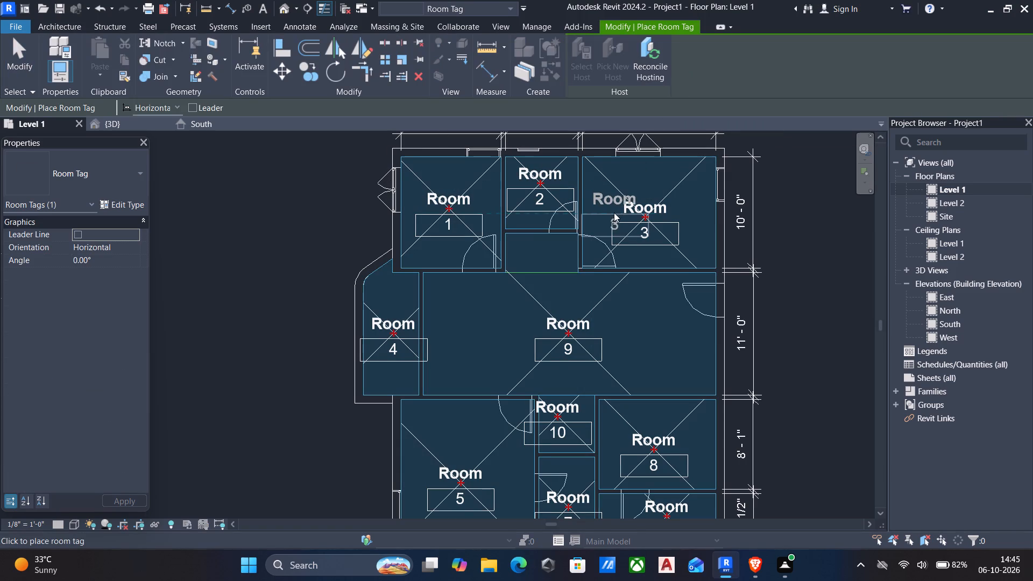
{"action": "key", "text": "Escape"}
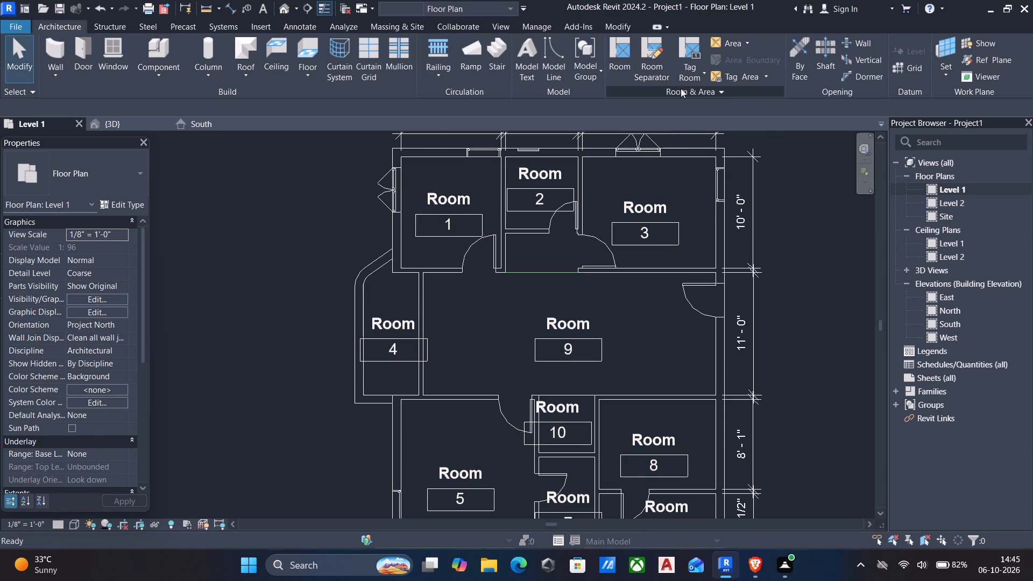
Tag all untagged doors and windows in the Level 1 plan with horizontal Door Tag and Window Tag, without leaders.
{"action": "left_click", "coordinate": [709, 74]}
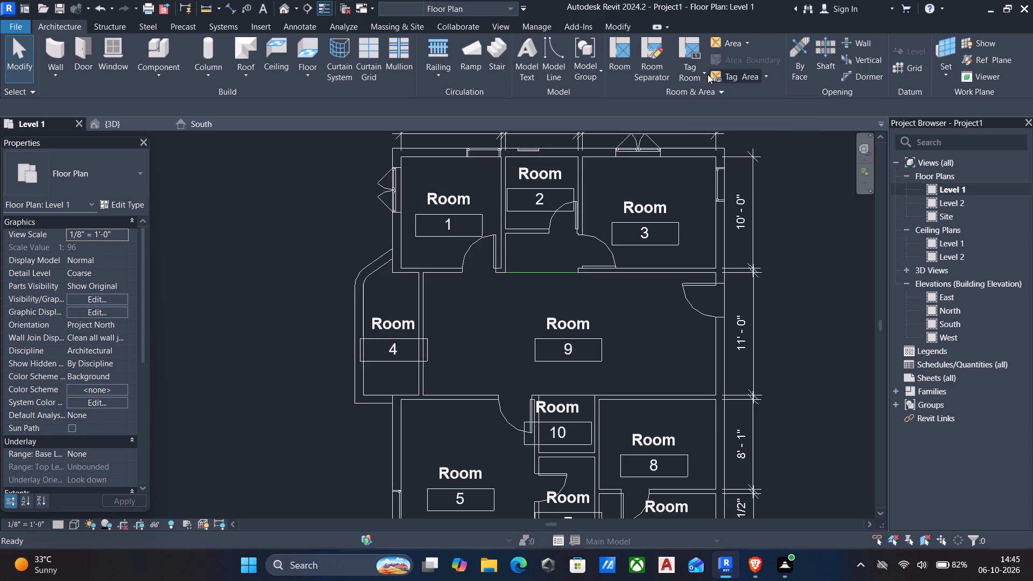
{"action": "left_click", "coordinate": [704, 73]}
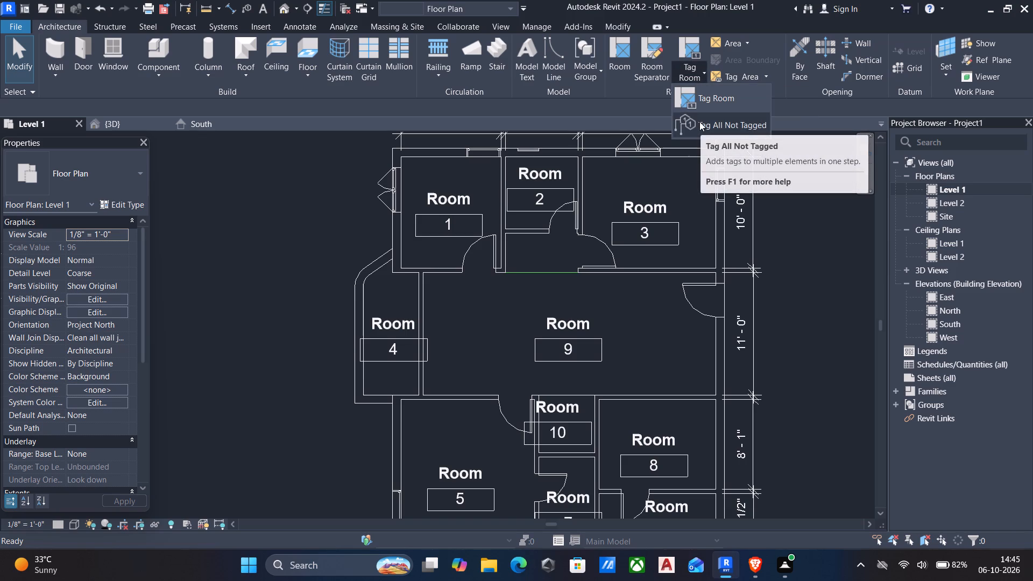
{"action": "left_click", "coordinate": [703, 122]}
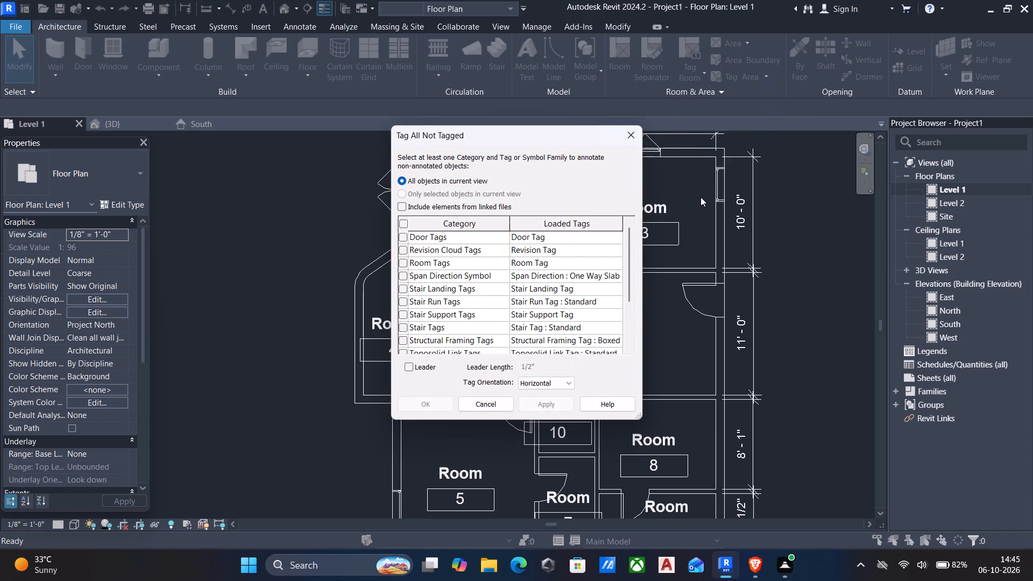
{"action": "left_click", "coordinate": [401, 237]}
{"action": "scroll", "coordinate": [428, 274], "scroll_direction": "down", "scroll_amount": 3}
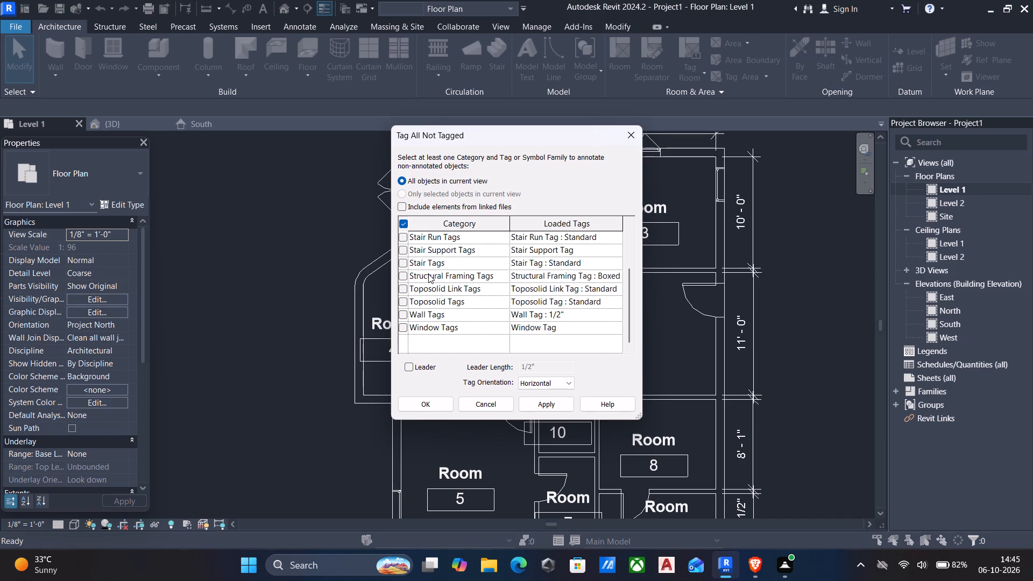
{"action": "scroll", "coordinate": [428, 275], "scroll_direction": "down", "scroll_amount": 5}
{"action": "left_click", "coordinate": [406, 328]}
{"action": "scroll", "coordinate": [426, 254], "scroll_direction": "up", "scroll_amount": 7}
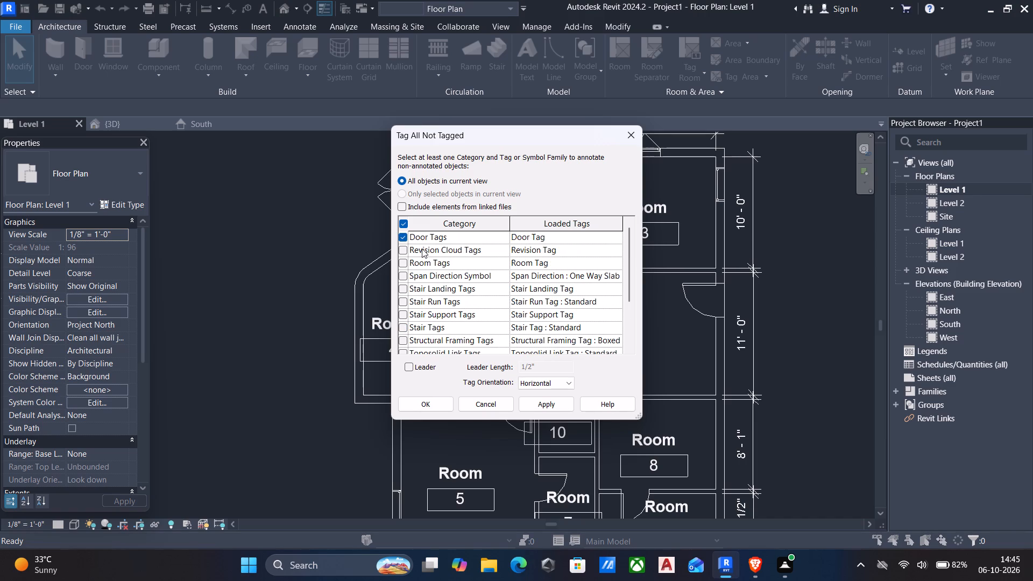
{"action": "scroll", "coordinate": [422, 249], "scroll_direction": "up", "scroll_amount": 2}
{"action": "left_click", "coordinate": [548, 402]}
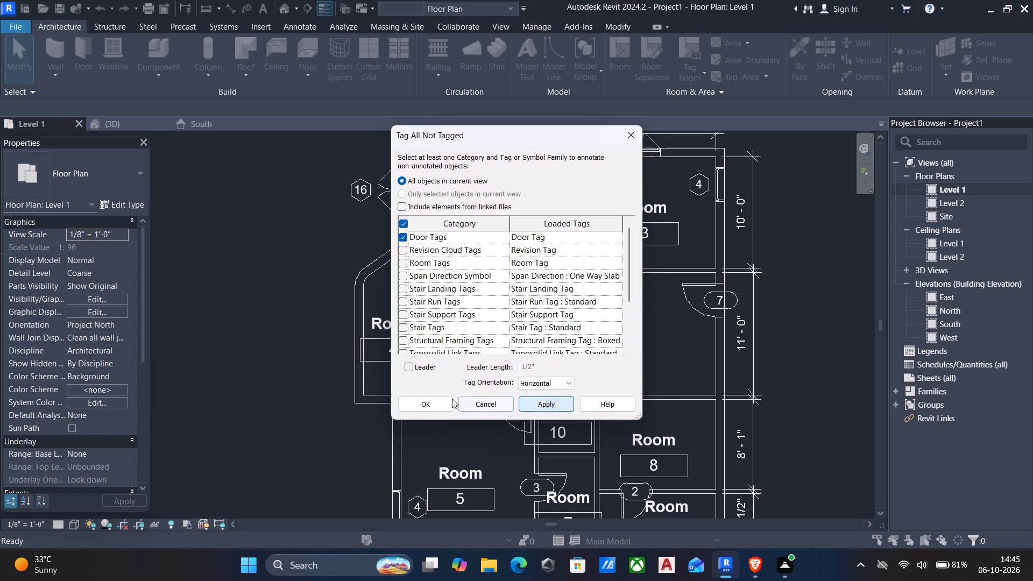
{"action": "left_click", "coordinate": [434, 400]}
Set the window tag on Room 6's lower exterior wall to D1 for the whole window type.
{"action": "middle_click_drag", "start_coordinate": [475, 143], "coordinate": [470, 183]}
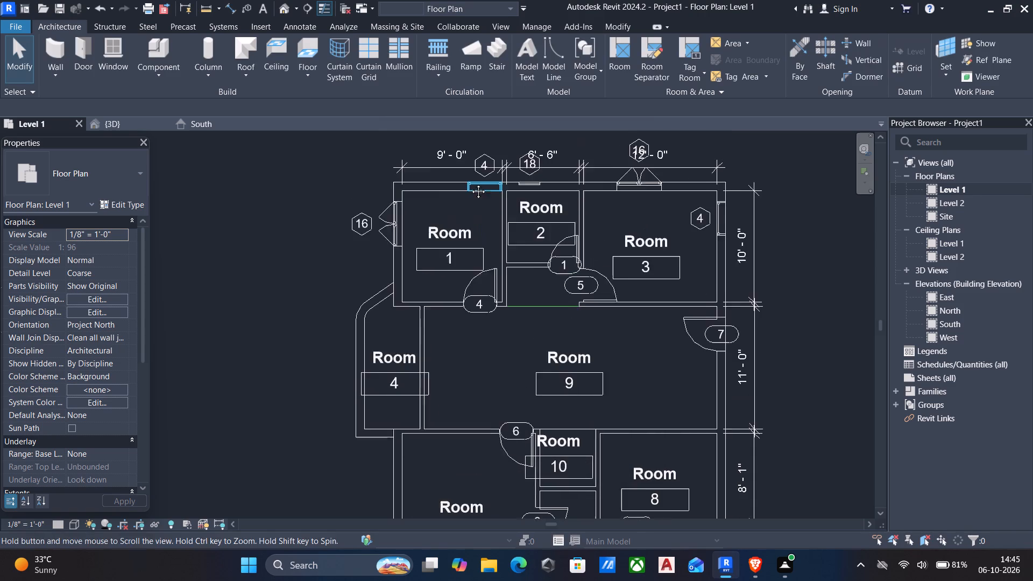
{"action": "middle_click_drag", "start_coordinate": [470, 183], "coordinate": [466, 192]}
{"action": "scroll", "coordinate": [477, 178], "scroll_direction": "down", "scroll_amount": 1}
{"action": "scroll", "coordinate": [475, 175], "scroll_direction": "up", "scroll_amount": 1}
{"action": "scroll", "coordinate": [476, 173], "scroll_direction": "down", "scroll_amount": 4}
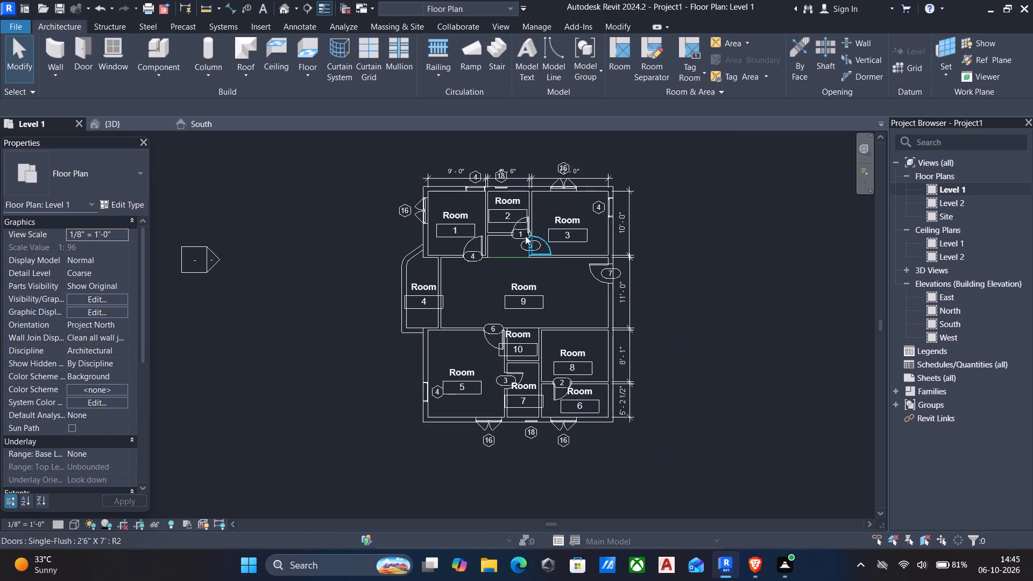
{"action": "middle_click_drag", "start_coordinate": [522, 237], "coordinate": [461, 145]}
{"action": "scroll", "coordinate": [522, 237], "scroll_direction": "down", "scroll_amount": 1}
{"action": "middle_click", "coordinate": [496, 243]}
{"action": "scroll", "coordinate": [520, 334], "scroll_direction": "up", "scroll_amount": 4}
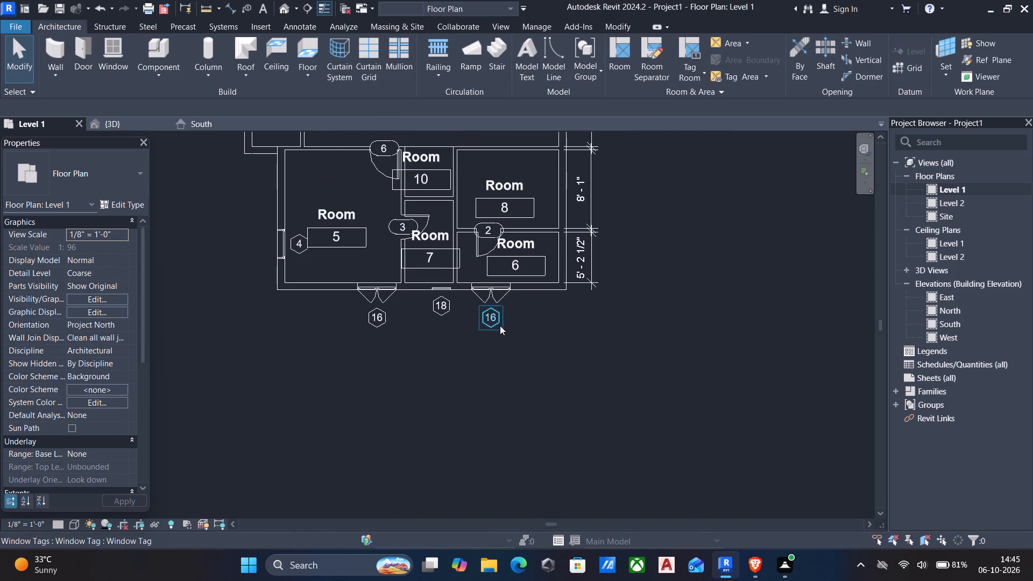
{"action": "middle_click_drag", "start_coordinate": [489, 313], "coordinate": [570, 322]}
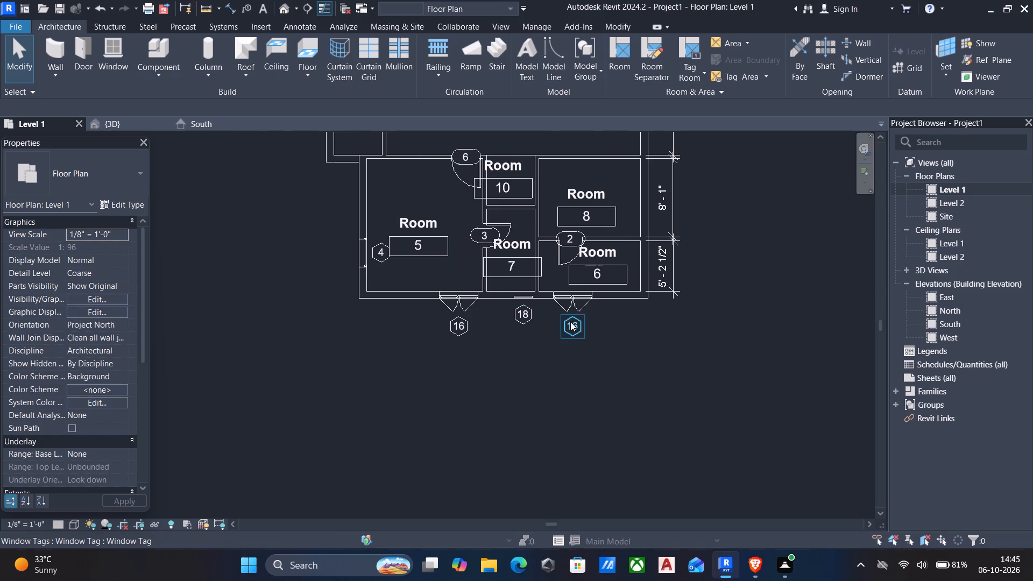
{"action": "left_click", "coordinate": [571, 321]}
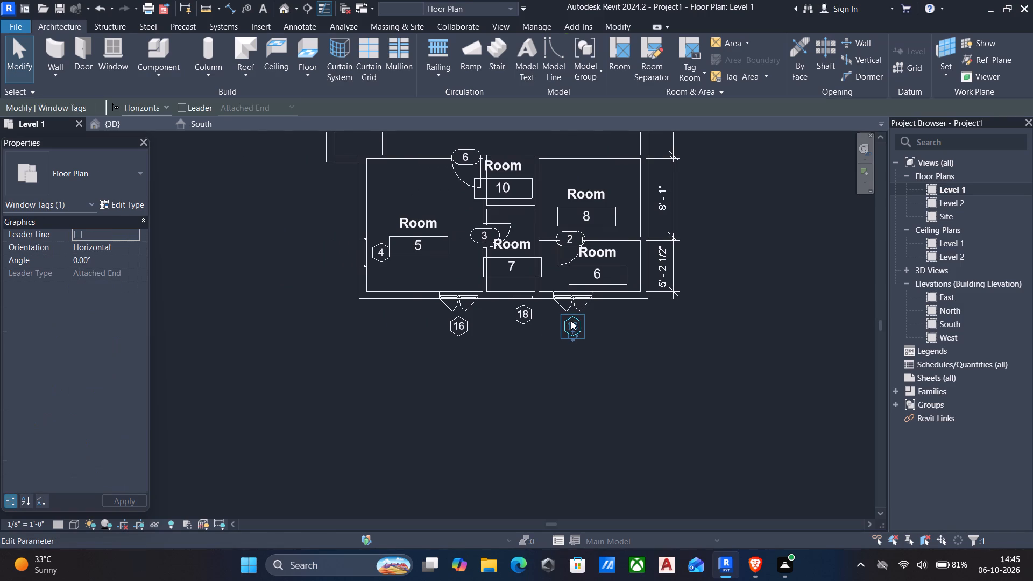
{"action": "left_click", "coordinate": [571, 321]}
{"action": "key", "text": "BackSpace"}
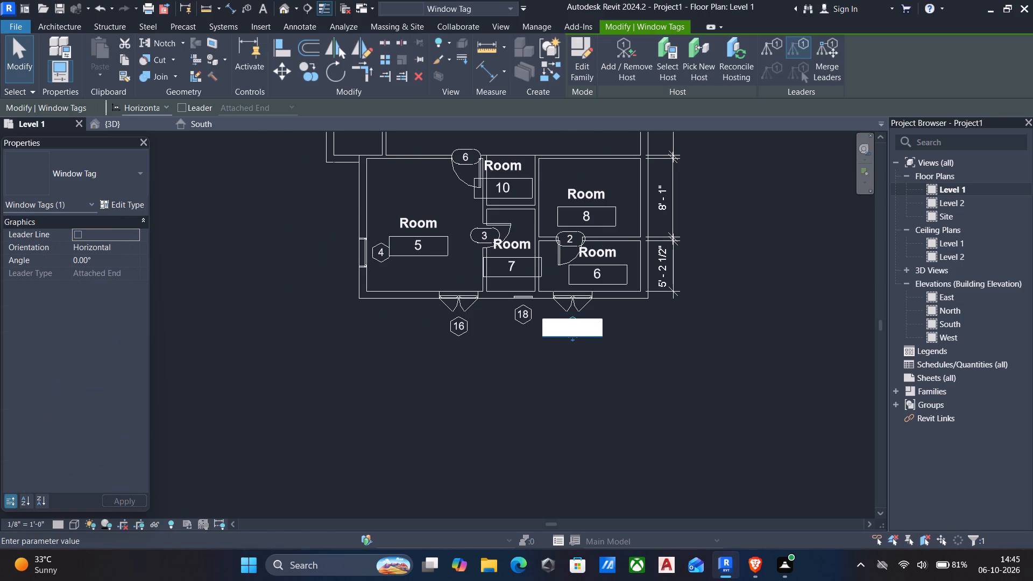
{"action": "key", "text": "d"}
{"action": "key", "text": "1"}
{"action": "key", "text": "BackSpace"}
{"action": "key", "text": "BackSpace"}
{"action": "key", "text": "BackSpace"}
{"action": "type", "text": "D1"}
{"action": "left_click", "coordinate": [498, 442]}
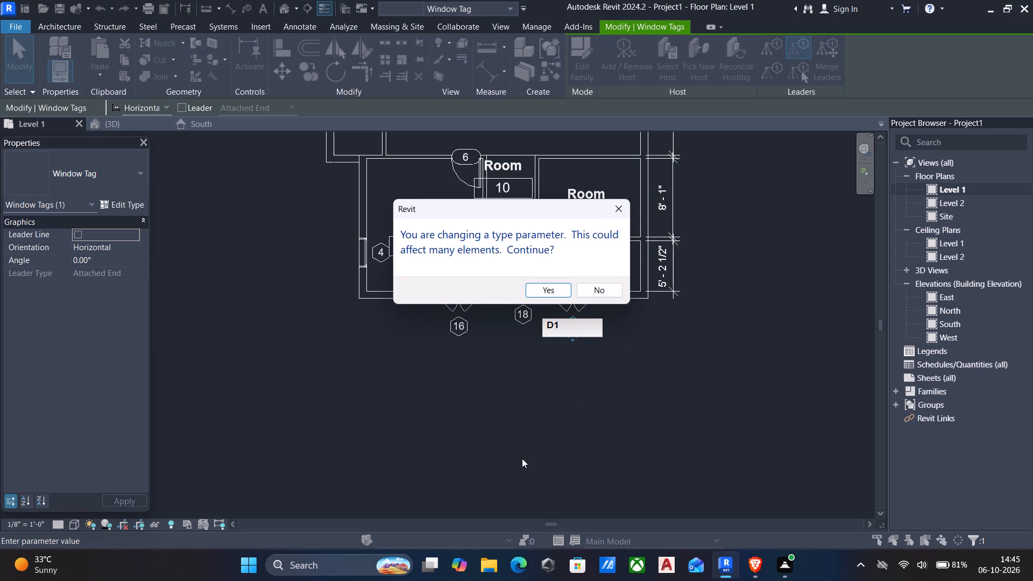
{"action": "left_click", "coordinate": [556, 289]}
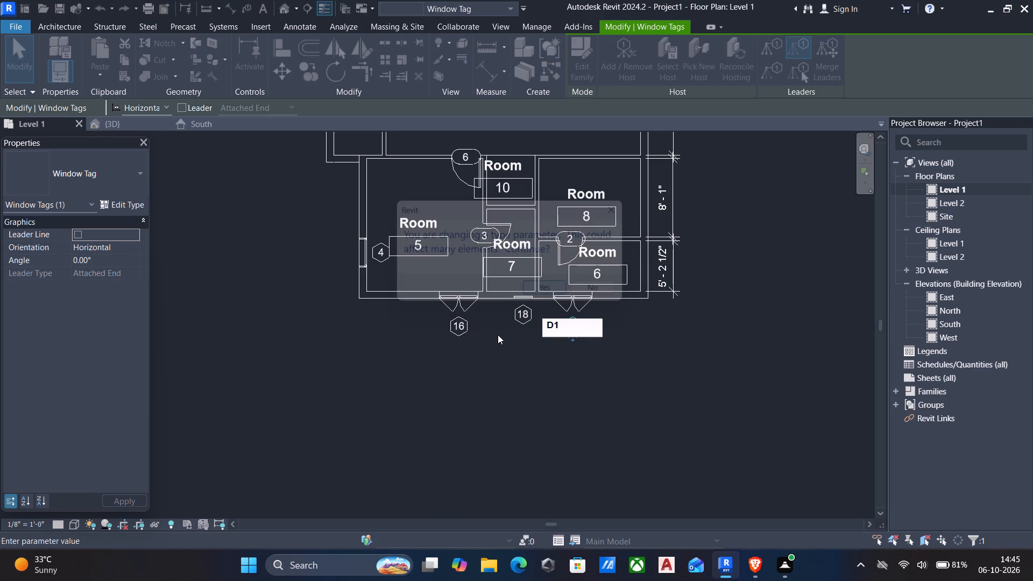
Set the window tag on Room 7's lower exterior wall to V for the whole window type.
{"action": "middle_click_drag", "start_coordinate": [515, 344], "coordinate": [565, 423]}
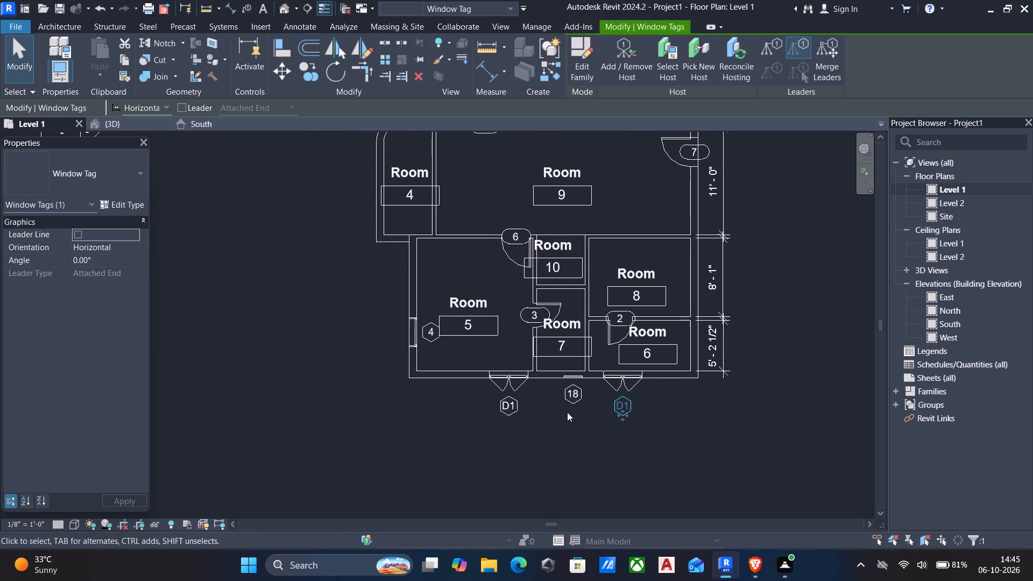
{"action": "left_click", "coordinate": [570, 394]}
{"action": "left_click", "coordinate": [570, 394]}
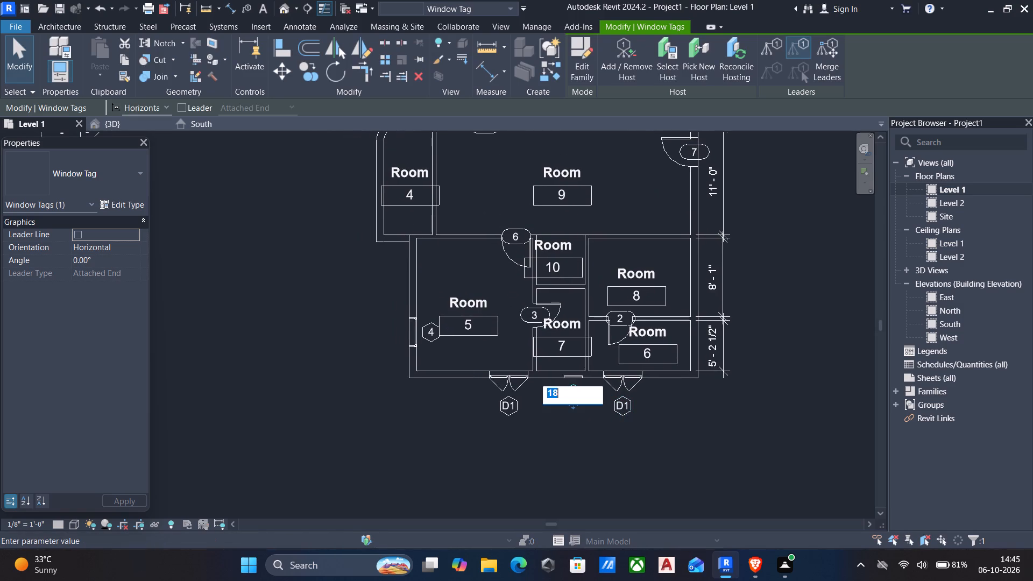
{"action": "key", "text": "BackSpace"}
{"action": "key", "text": "v"}
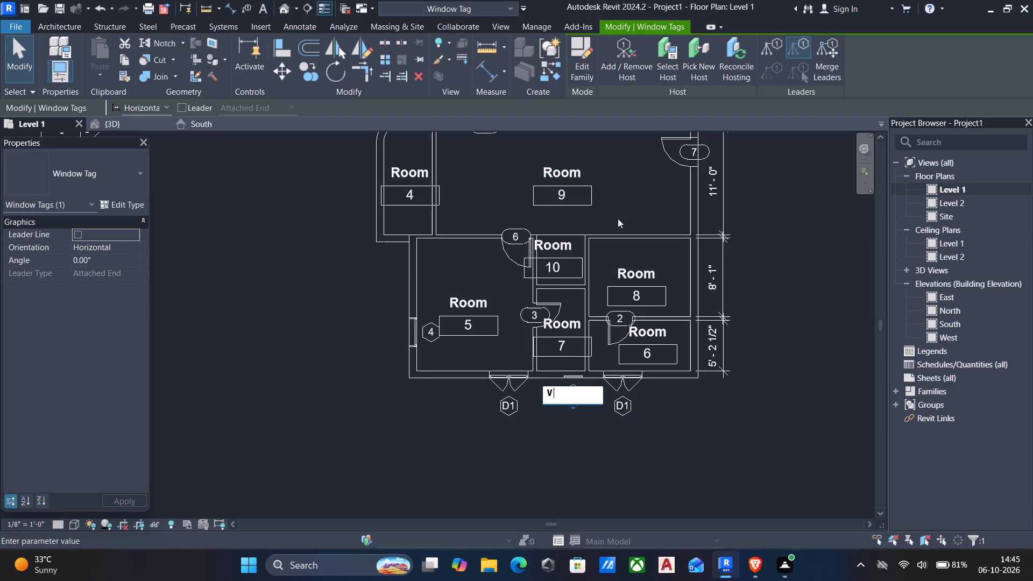
{"action": "left_click", "coordinate": [710, 447]}
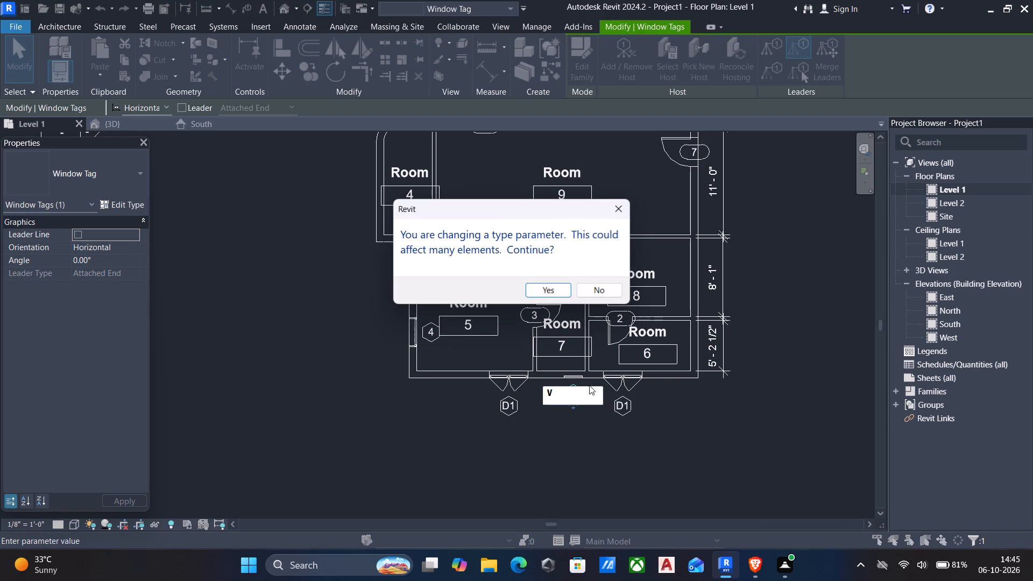
{"action": "left_click", "coordinate": [536, 295]}
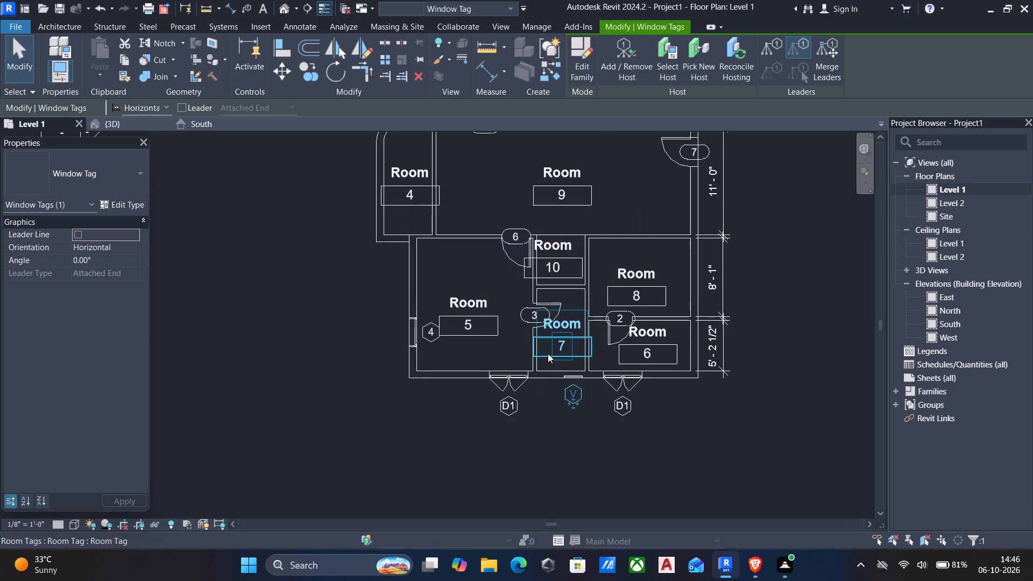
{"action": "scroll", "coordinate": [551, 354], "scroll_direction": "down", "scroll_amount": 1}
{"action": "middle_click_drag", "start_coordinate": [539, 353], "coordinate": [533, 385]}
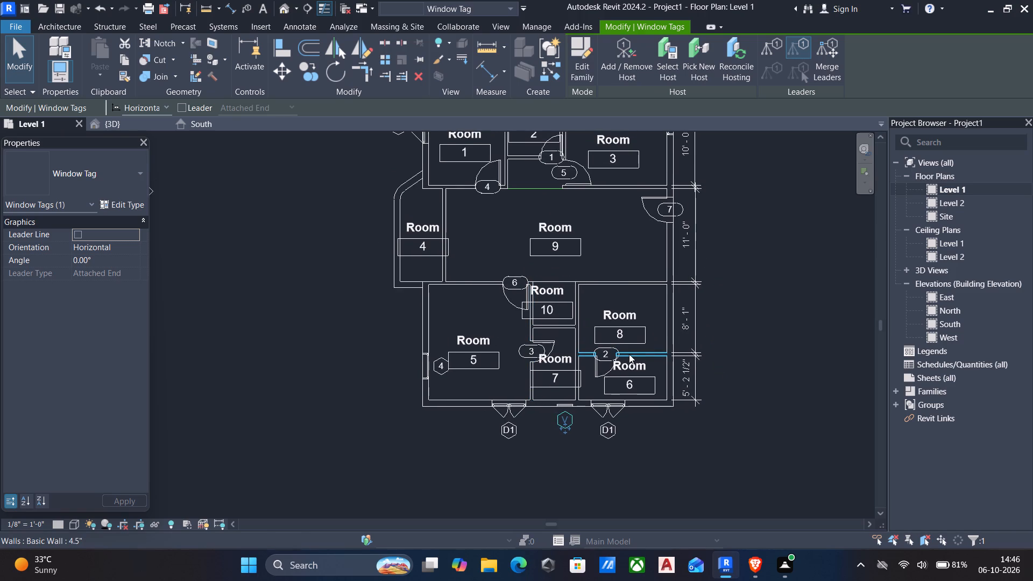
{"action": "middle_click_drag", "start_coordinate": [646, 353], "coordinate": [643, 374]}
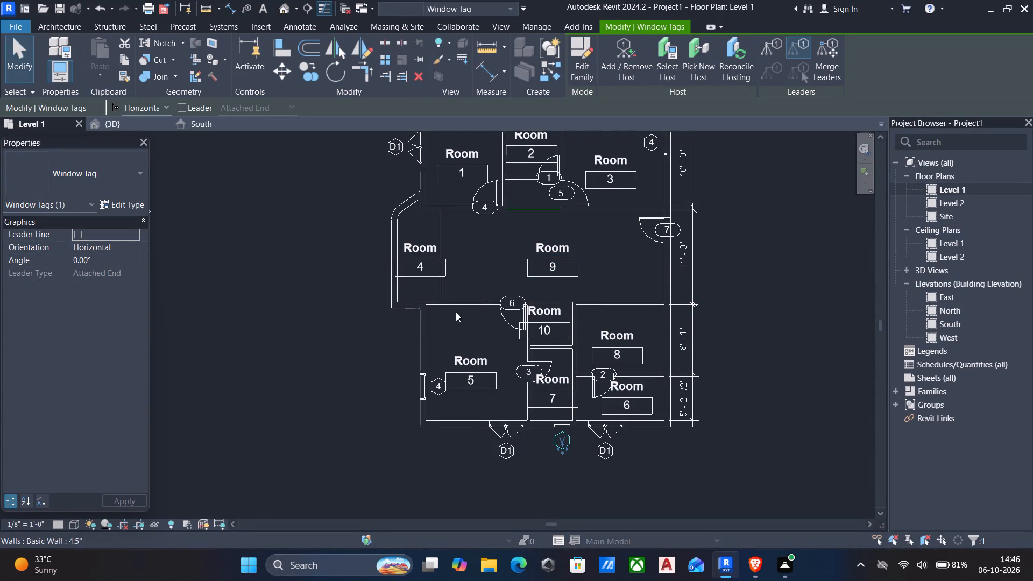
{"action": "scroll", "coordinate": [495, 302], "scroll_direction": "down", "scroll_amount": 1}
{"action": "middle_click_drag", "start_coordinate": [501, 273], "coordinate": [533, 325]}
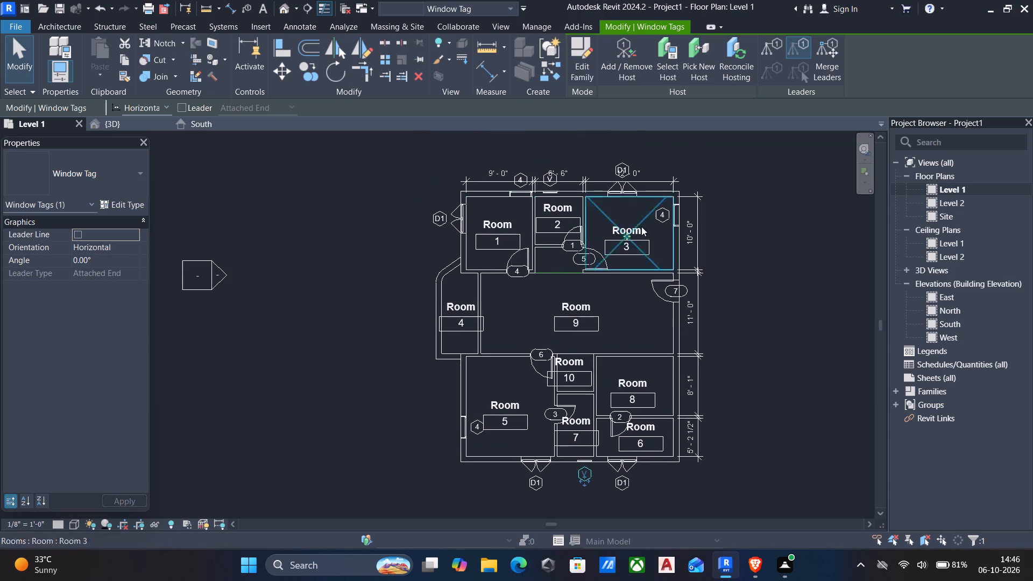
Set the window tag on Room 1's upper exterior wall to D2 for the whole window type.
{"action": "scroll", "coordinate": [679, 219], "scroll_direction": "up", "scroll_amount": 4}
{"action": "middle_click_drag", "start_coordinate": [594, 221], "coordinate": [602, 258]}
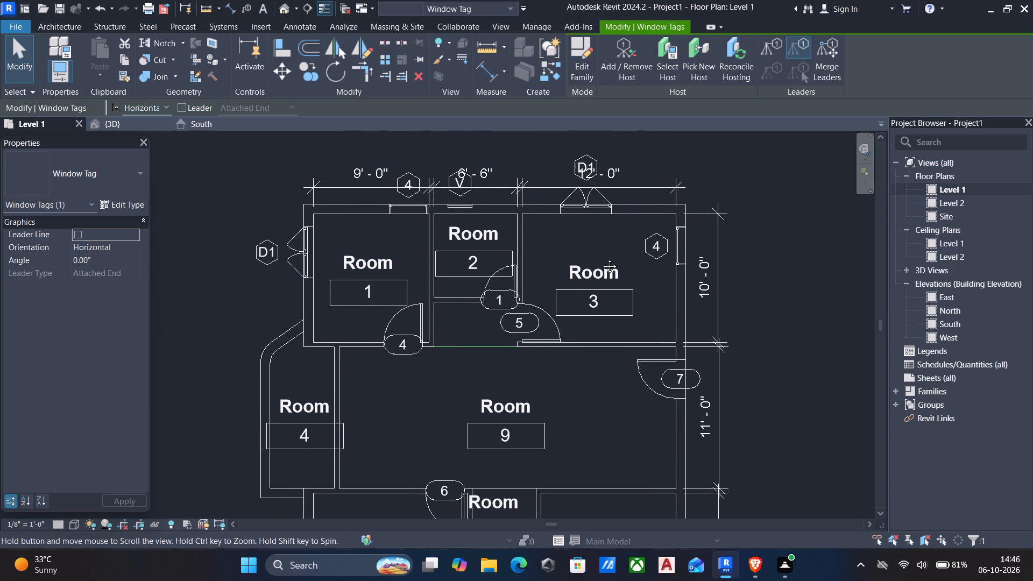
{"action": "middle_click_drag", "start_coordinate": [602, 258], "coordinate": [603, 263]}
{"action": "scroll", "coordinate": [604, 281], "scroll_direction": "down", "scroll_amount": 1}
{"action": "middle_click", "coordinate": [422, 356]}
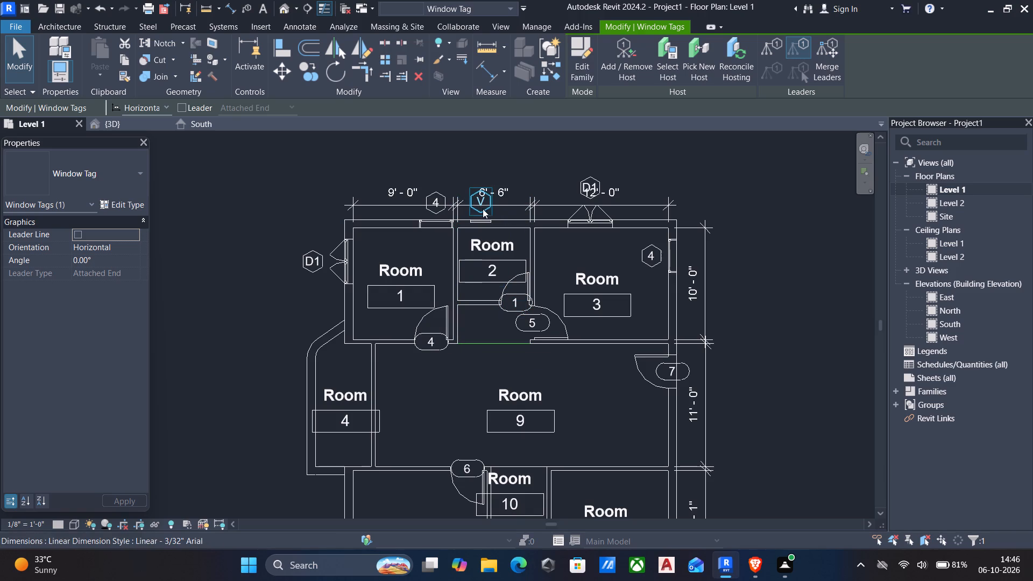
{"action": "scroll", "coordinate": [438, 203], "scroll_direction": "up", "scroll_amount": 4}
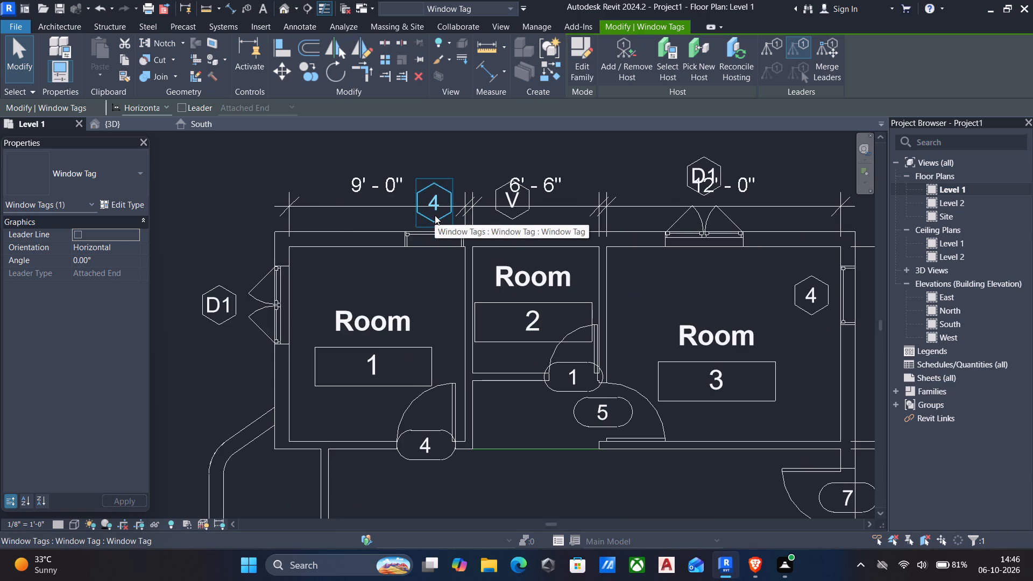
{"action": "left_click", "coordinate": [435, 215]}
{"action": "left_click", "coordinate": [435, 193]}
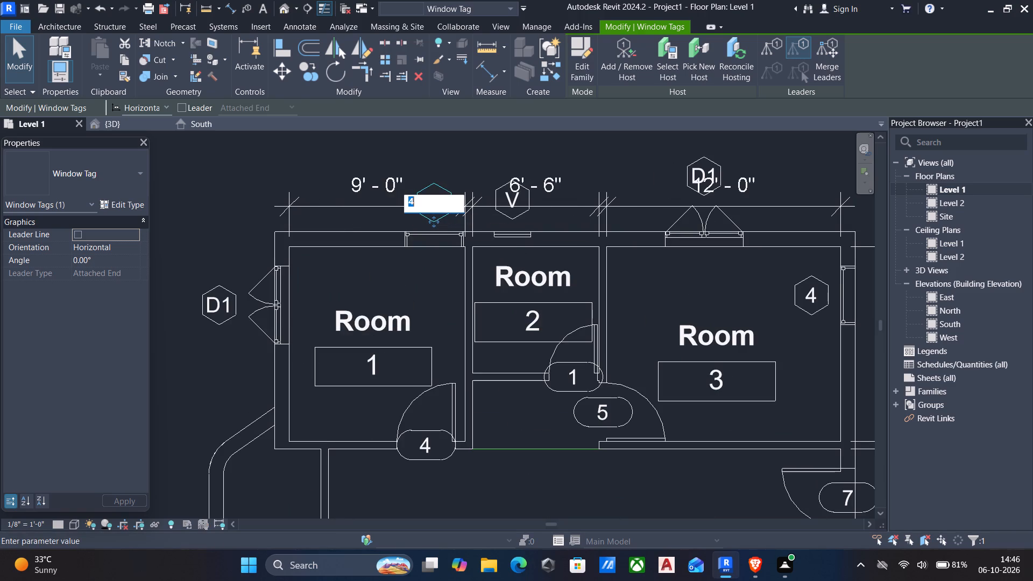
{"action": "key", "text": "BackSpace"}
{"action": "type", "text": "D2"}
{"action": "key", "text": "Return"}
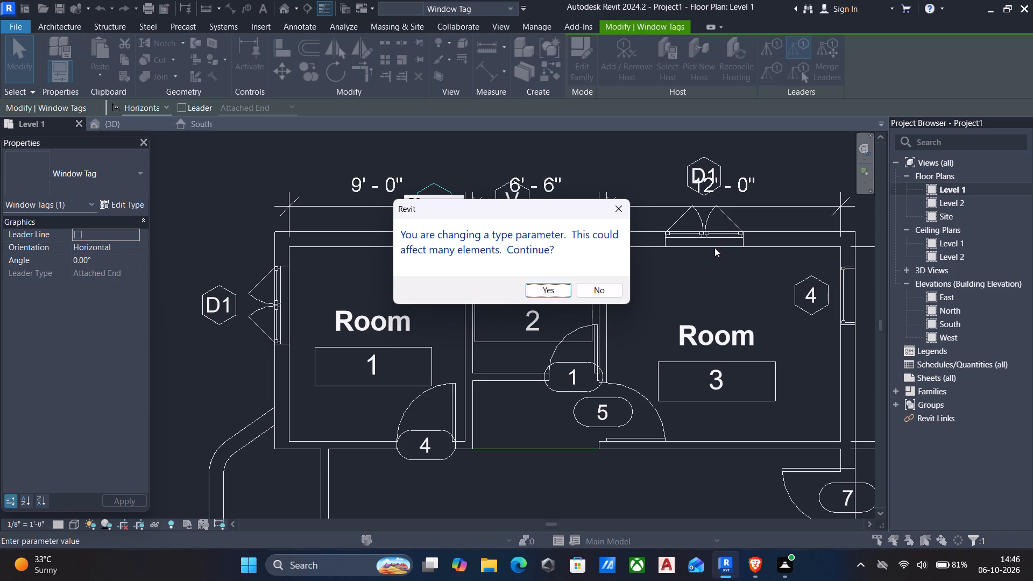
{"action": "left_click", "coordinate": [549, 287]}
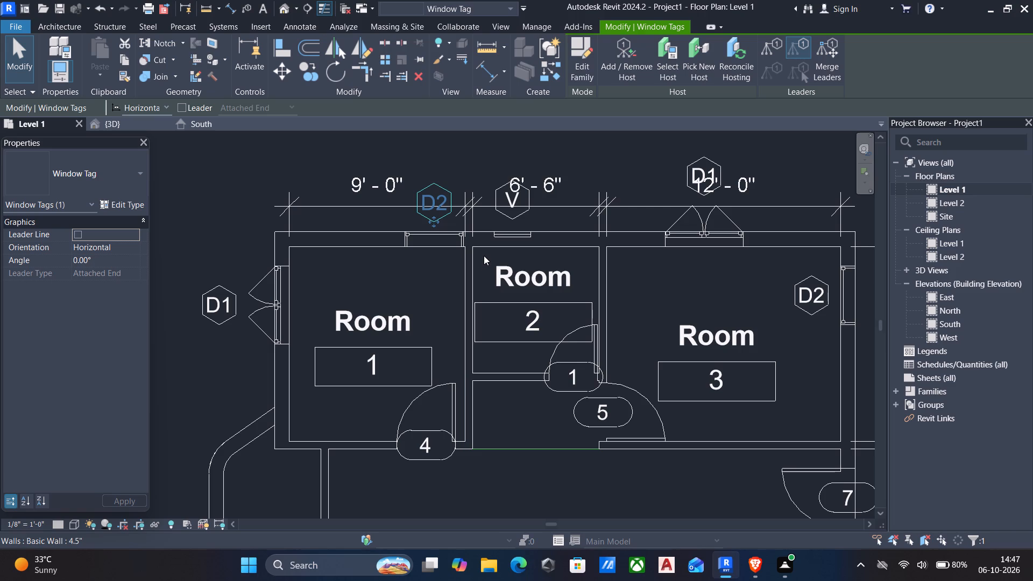
Delete the dimension above Room 1 and all the remaining linear dimensions of the same style around the plan.
{"action": "scroll", "coordinate": [691, 580], "scroll_direction": "down", "scroll_amount": 1}
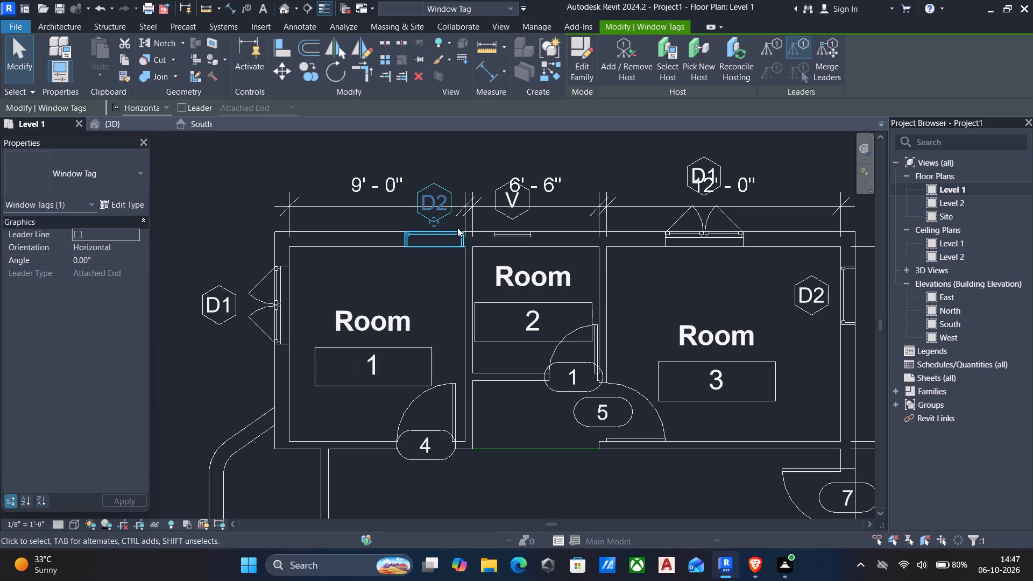
{"action": "left_click", "coordinate": [390, 203]}
{"action": "key", "text": "Delete"}
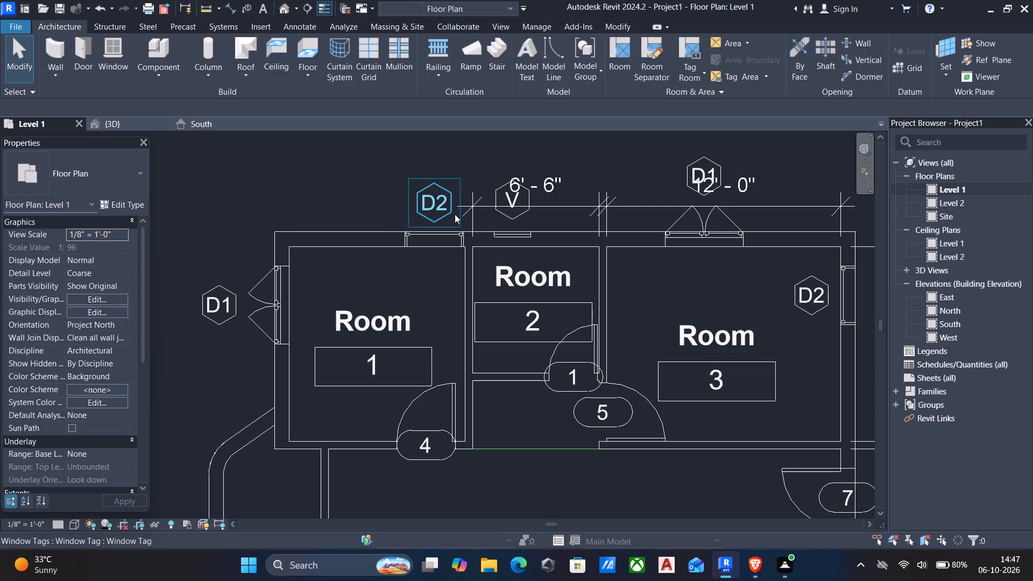
{"action": "left_click", "coordinate": [556, 208]}
{"action": "type", "text": "SA"}
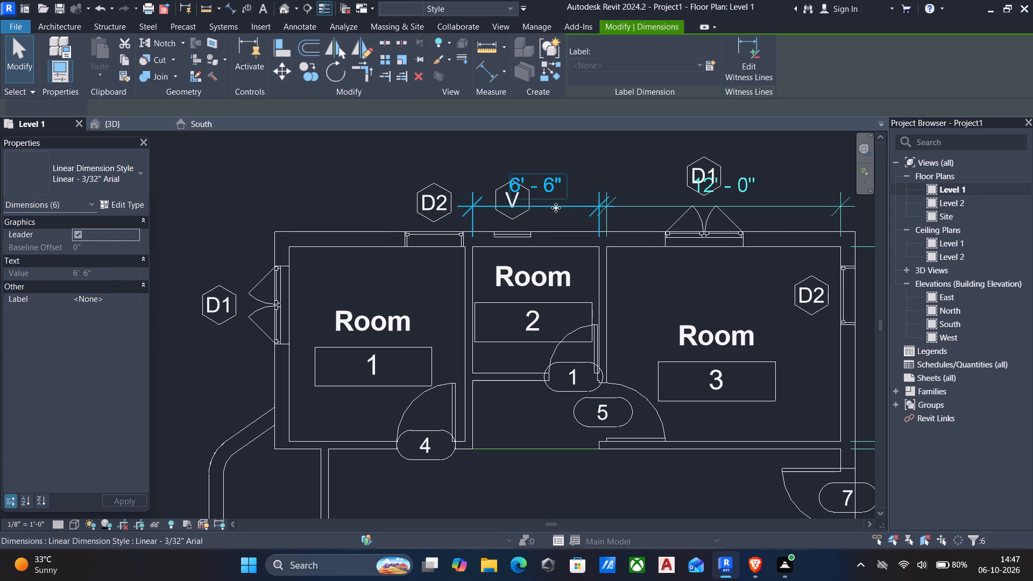
{"action": "key", "text": "Delete"}
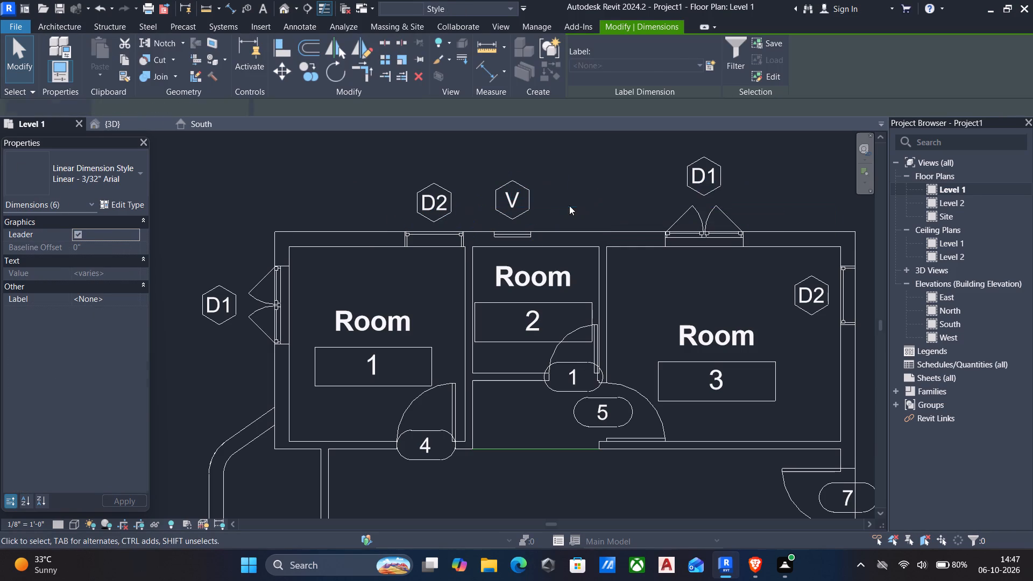
Set the window tag on Room 3's upper exterior wall to W for the whole window type.
{"action": "scroll", "coordinate": [642, 251], "scroll_direction": "down", "scroll_amount": 3}
{"action": "middle_click_drag", "start_coordinate": [673, 219], "coordinate": [667, 217]}
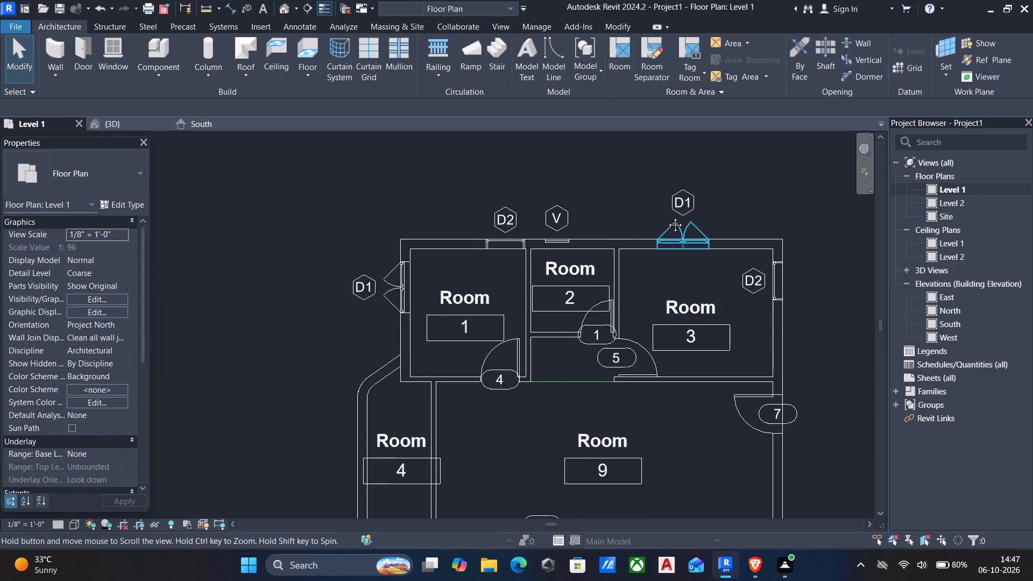
{"action": "middle_click_drag", "start_coordinate": [667, 217], "coordinate": [657, 201]}
{"action": "left_click", "coordinate": [669, 180]}
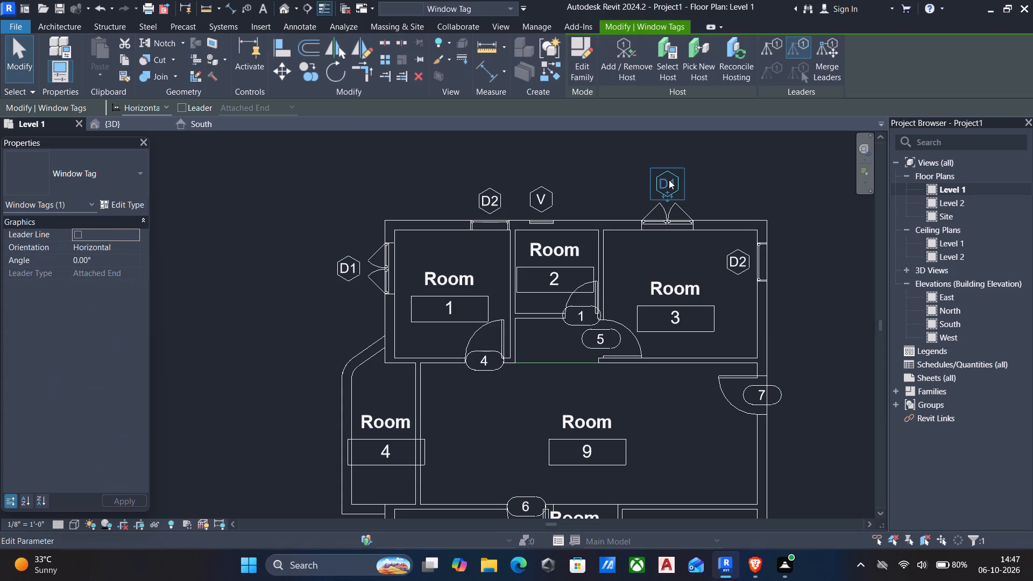
{"action": "left_click", "coordinate": [669, 180]}
{"action": "key", "text": "BackSpace"}
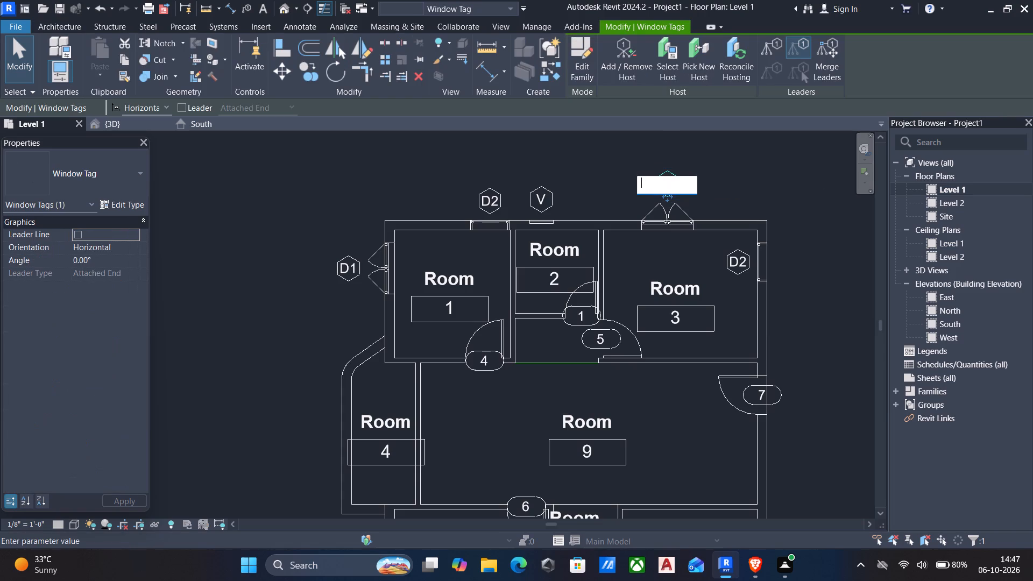
{"action": "key", "text": "w"}
{"action": "key", "text": "Return"}
{"action": "left_click", "coordinate": [556, 292]}
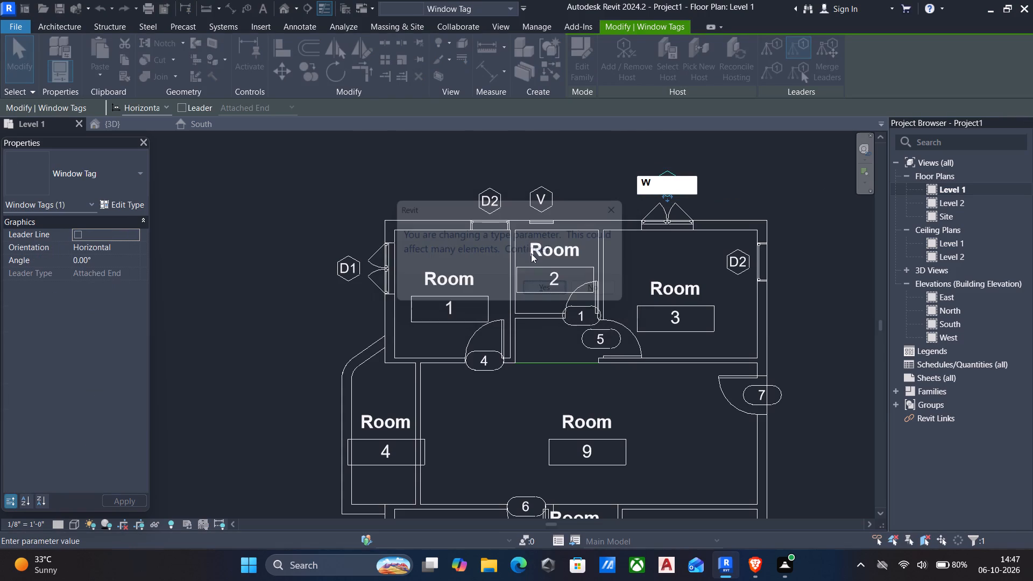
Set the window tag on Room 1's upper exterior wall to W2 for the whole window type.
{"action": "left_click", "coordinate": [489, 199]}
{"action": "left_click", "coordinate": [489, 199]}
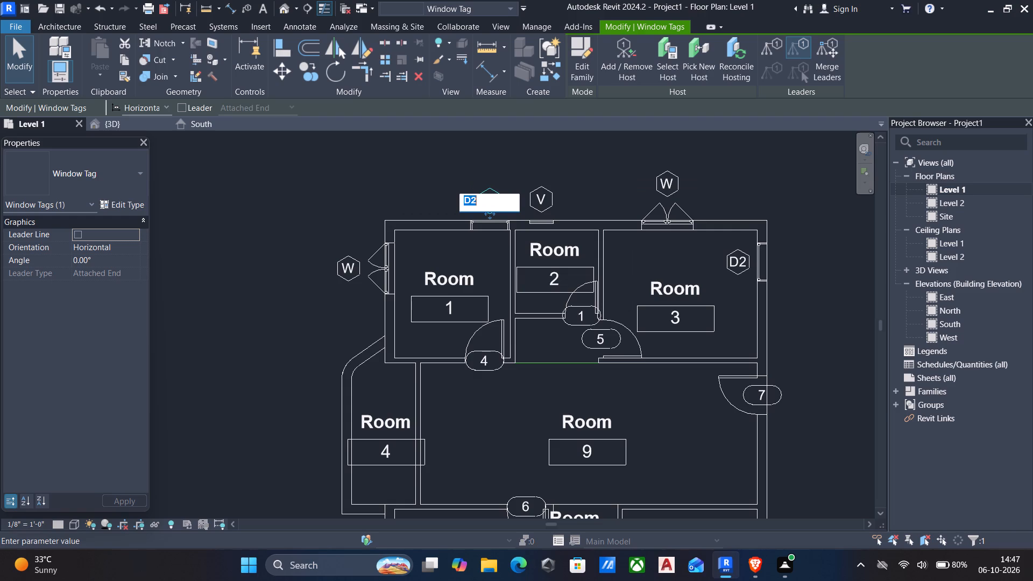
{"action": "key", "text": "BackSpace"}
{"action": "type", "text": "W2"}
{"action": "key", "text": "Return"}
{"action": "left_click", "coordinate": [562, 292]}
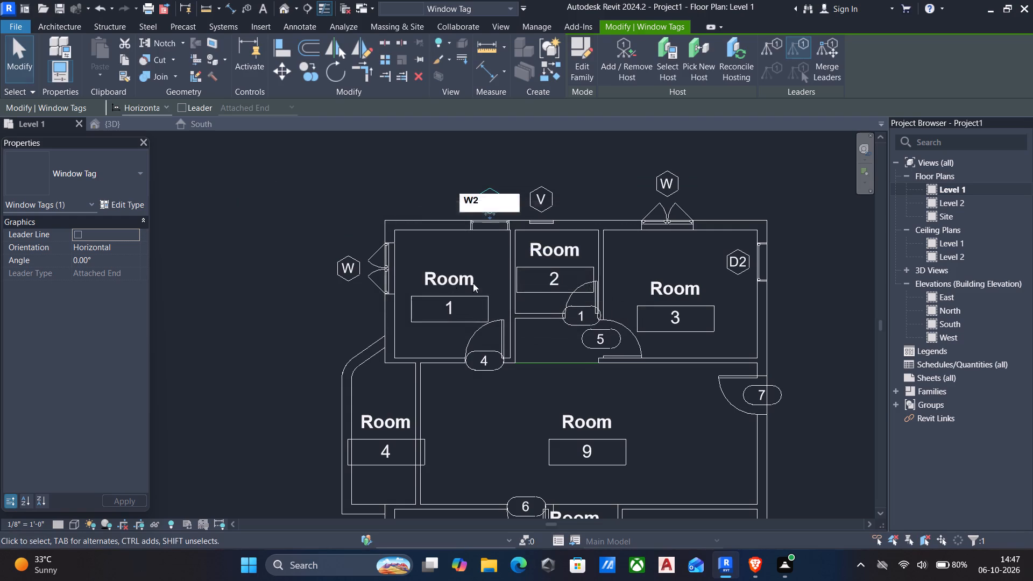
Set the mark of the door in Room 9's exterior wall to MD through its door tag.
{"action": "scroll", "coordinate": [446, 282], "scroll_direction": "down", "scroll_amount": 2}
{"action": "middle_click_drag", "start_coordinate": [447, 284], "coordinate": [463, 268]}
{"action": "scroll", "coordinate": [464, 267], "scroll_direction": "down", "scroll_amount": 1}
{"action": "middle_click_drag", "start_coordinate": [521, 263], "coordinate": [519, 261]}
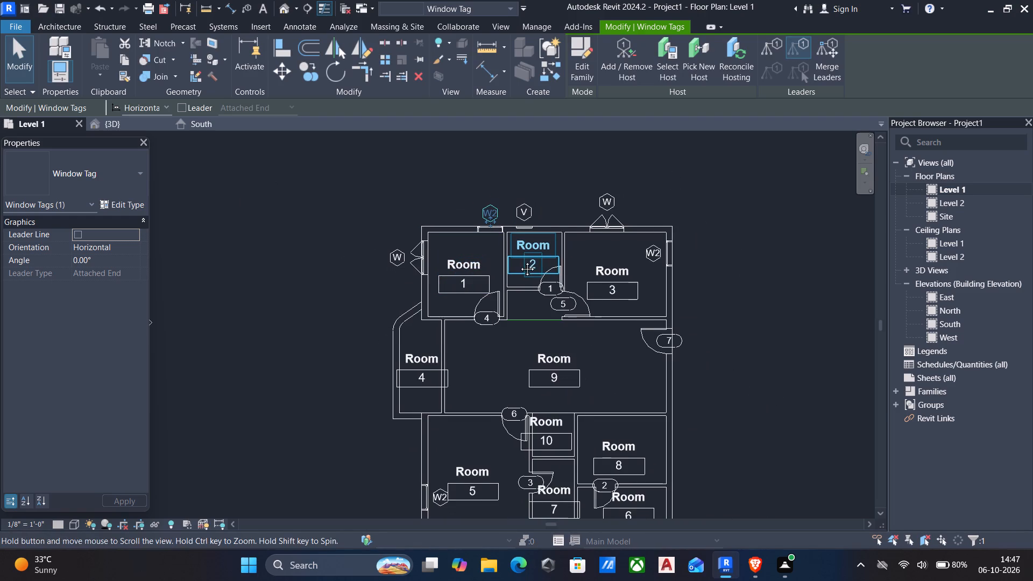
{"action": "middle_click_drag", "start_coordinate": [519, 261], "coordinate": [518, 247]}
{"action": "scroll", "coordinate": [547, 297], "scroll_direction": "up", "scroll_amount": 2}
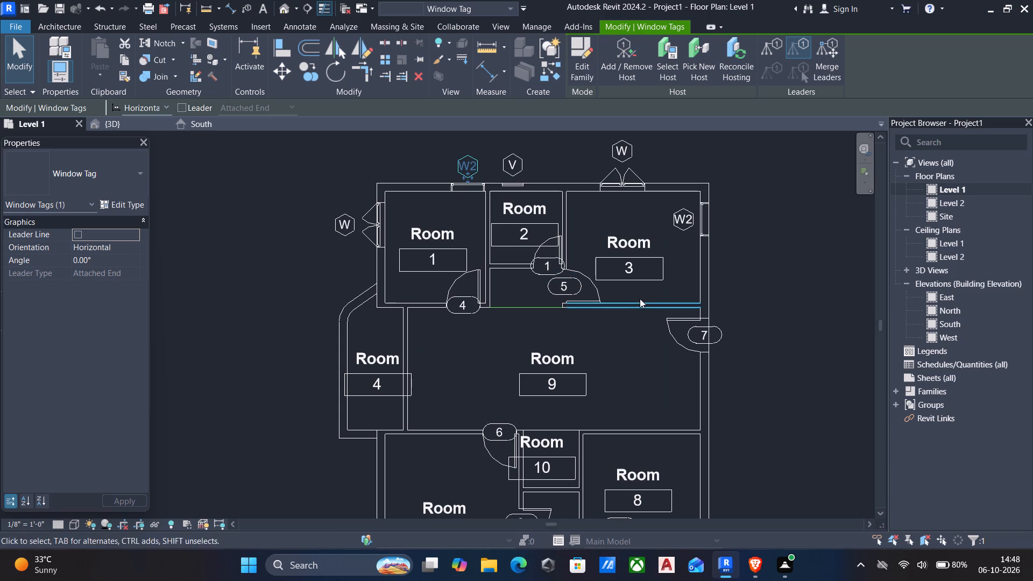
{"action": "middle_click_drag", "start_coordinate": [668, 317], "coordinate": [627, 263]}
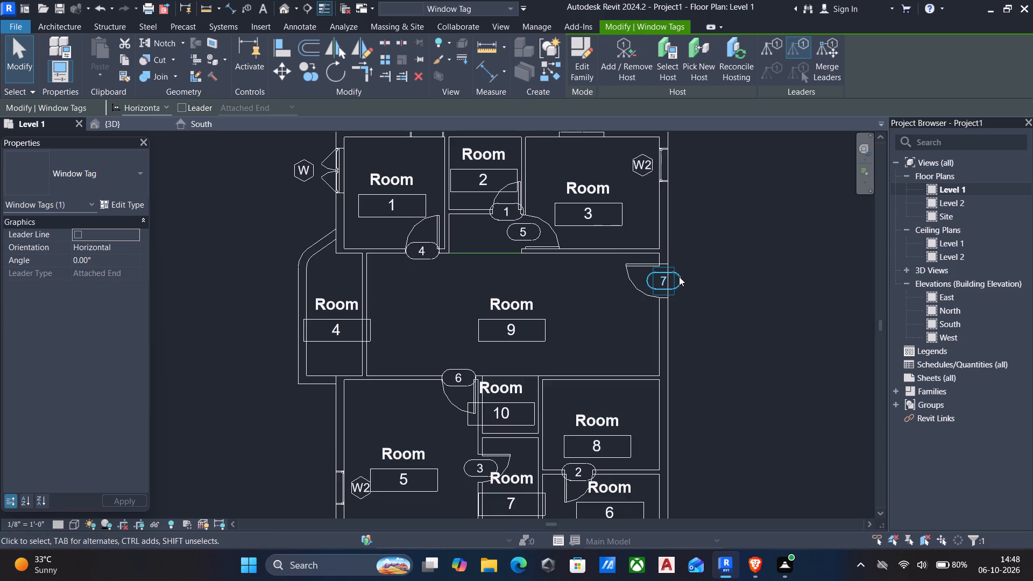
{"action": "scroll", "coordinate": [667, 279], "scroll_direction": "up", "scroll_amount": 5}
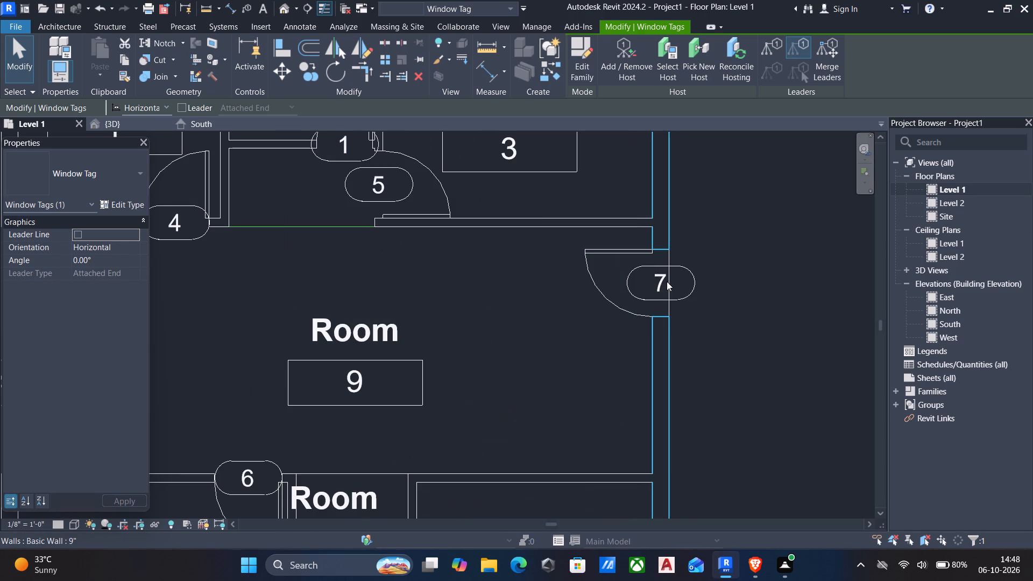
{"action": "left_click", "coordinate": [667, 281]}
{"action": "left_click", "coordinate": [662, 282]}
{"action": "key", "text": "BackSpace"}
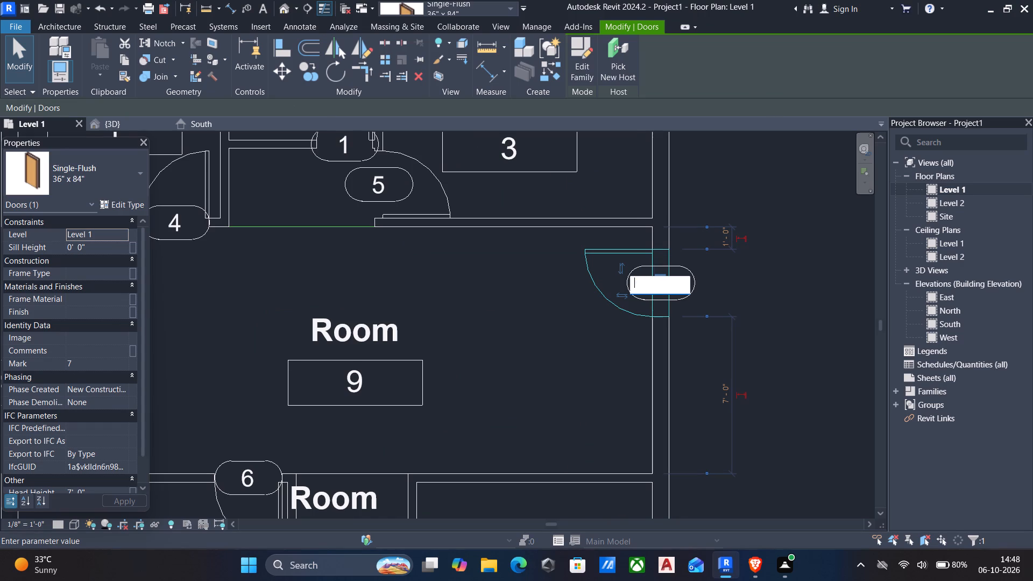
{"action": "key", "text": "d"}
{"action": "key", "text": "BackSpace"}
{"action": "type", "text": "MD"}
{"action": "key", "text": "Return"}
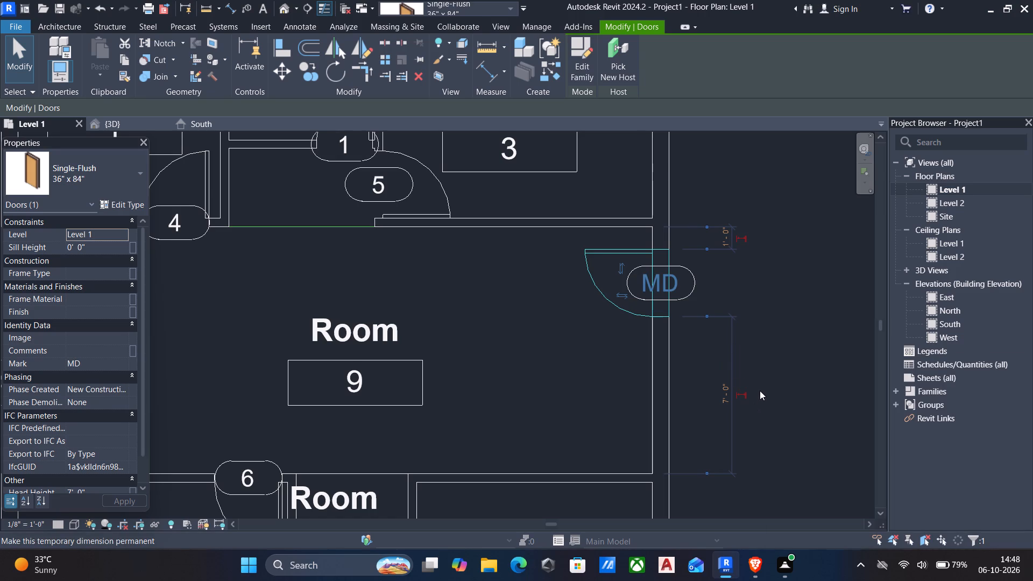
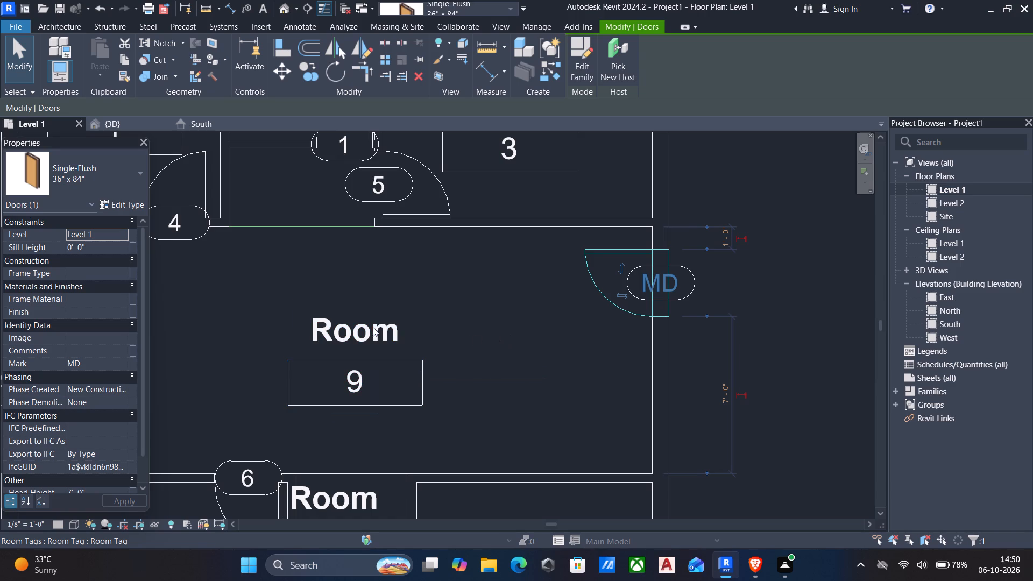
Set the mark of the door between Room 1 and Room 9 to D through its door tag.
{"action": "scroll", "coordinate": [611, 305], "scroll_direction": "down", "scroll_amount": 3}
{"action": "middle_click_drag", "start_coordinate": [558, 306], "coordinate": [611, 313]}
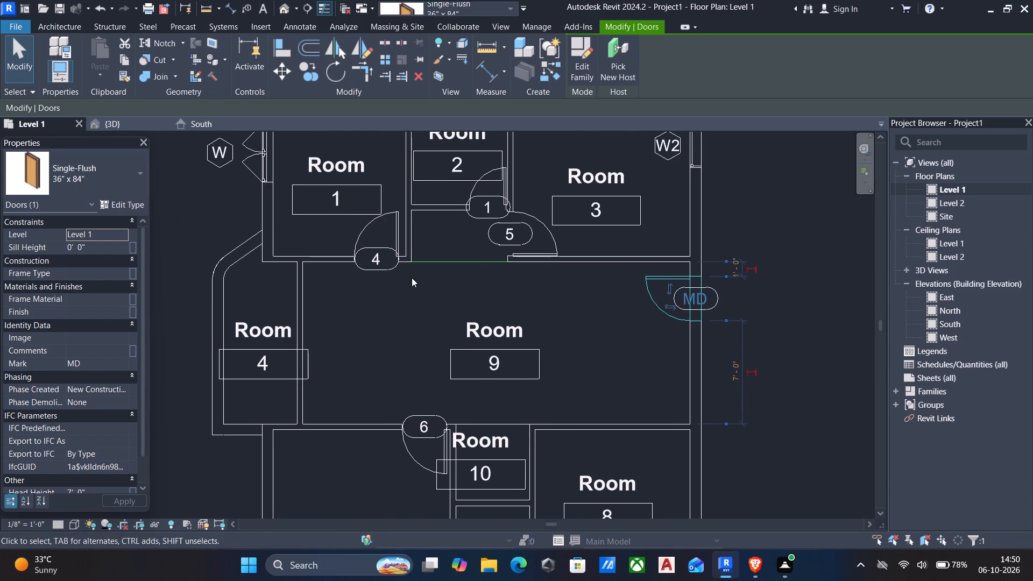
{"action": "scroll", "coordinate": [376, 258], "scroll_direction": "up", "scroll_amount": 5}
{"action": "left_click", "coordinate": [373, 259]}
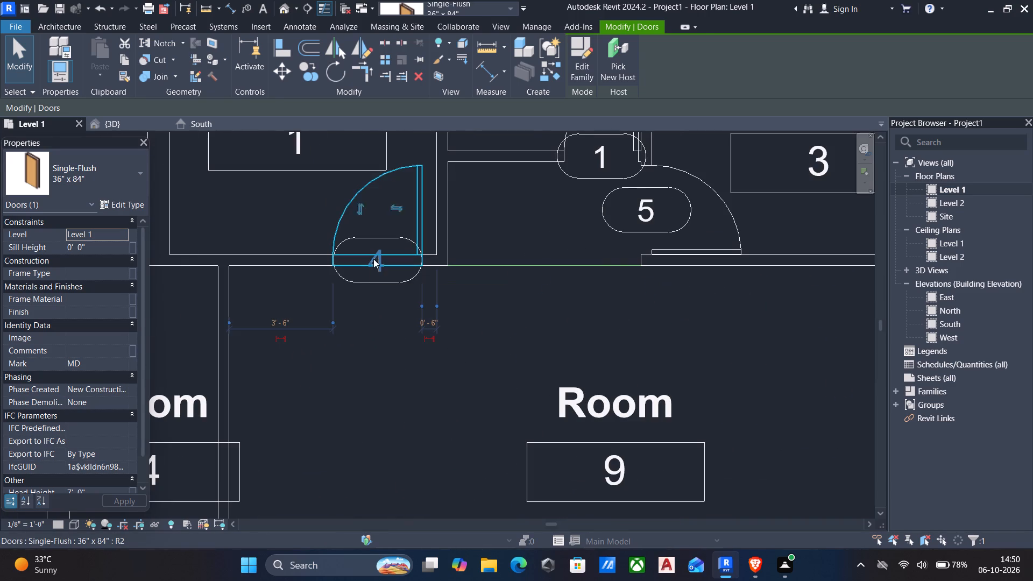
{"action": "left_click", "coordinate": [377, 261]}
{"action": "key", "text": "backslash"}
{"action": "key", "text": "BackSpace"}
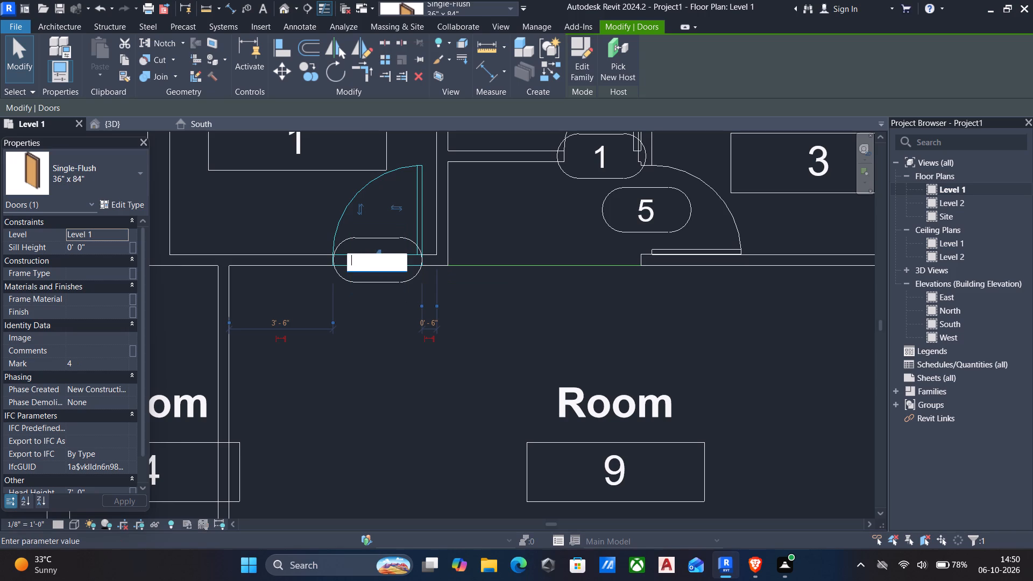
{"action": "key", "text": "d"}
{"action": "scroll", "coordinate": [466, 395], "scroll_direction": "down", "scroll_amount": 4}
{"action": "left_click", "coordinate": [423, 415]}
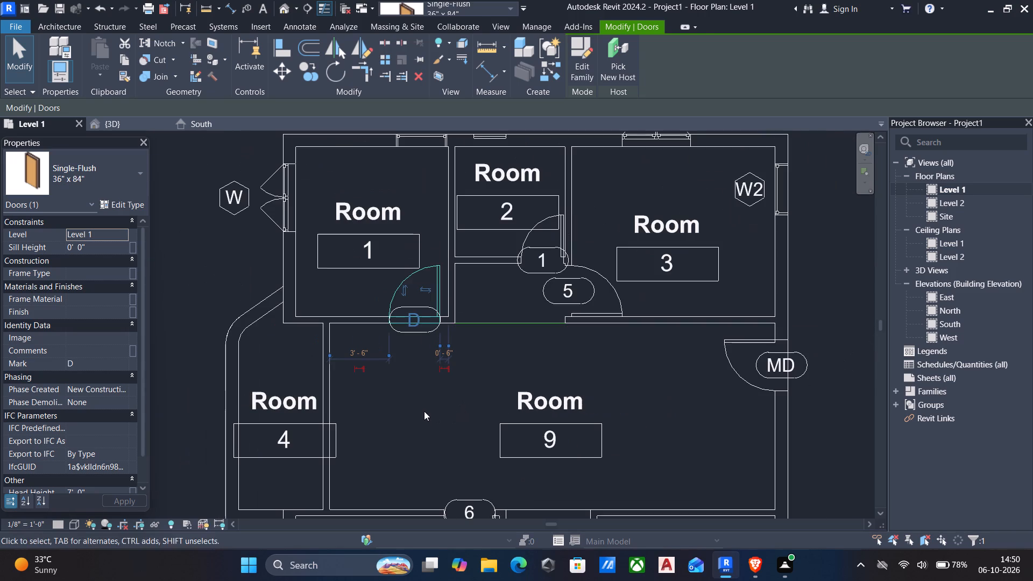
Set the mark of Room 3's door to D through its door tag.
{"action": "left_click", "coordinate": [578, 285]}
{"action": "left_click", "coordinate": [567, 290]}
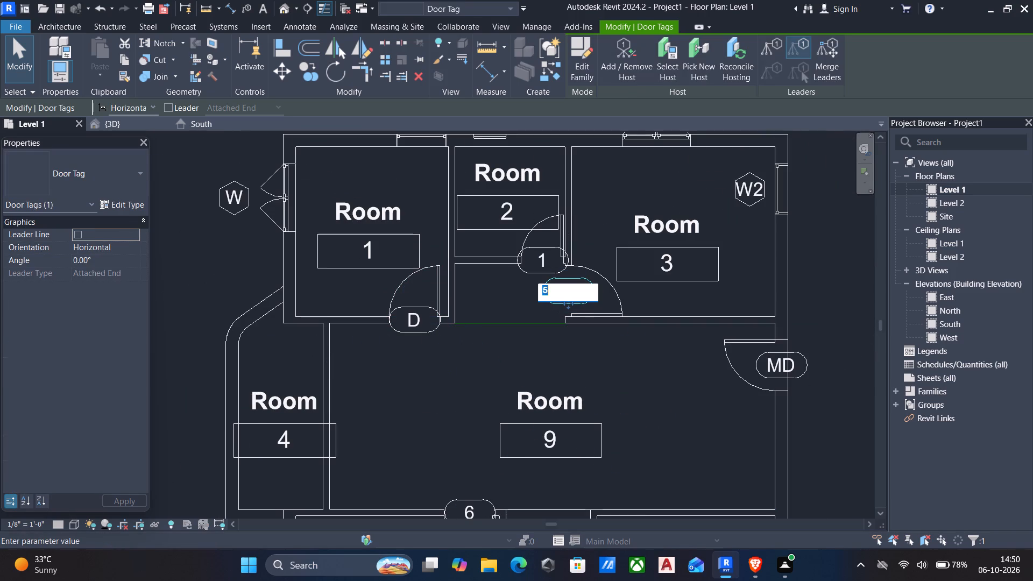
{"action": "key", "text": "BackSpace"}
{"action": "key", "text": "d"}
{"action": "key", "text": "Return"}
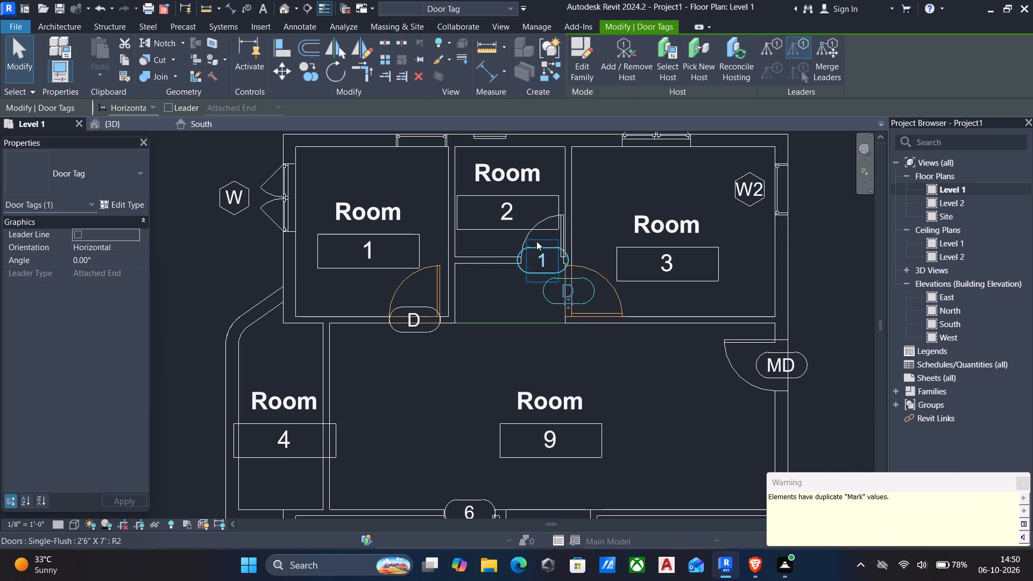
Set the mark of Room 2's door to D2 through its door tag.
{"action": "scroll", "coordinate": [536, 241], "scroll_direction": "up", "scroll_amount": 7}
{"action": "left_click", "coordinate": [543, 272]}
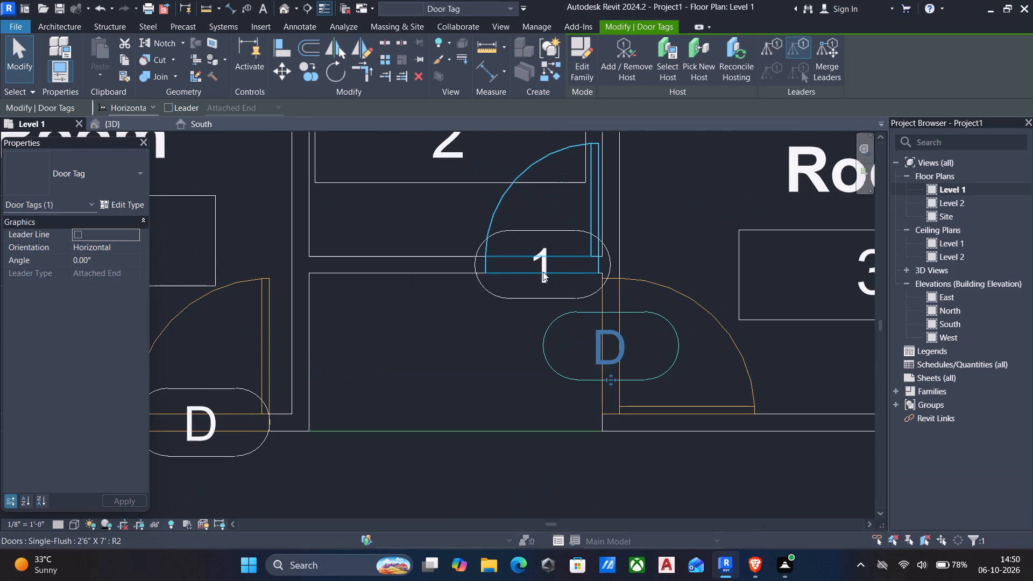
{"action": "left_click", "coordinate": [538, 265]}
{"action": "key", "text": "BackSpace"}
{"action": "key", "text": "b"}
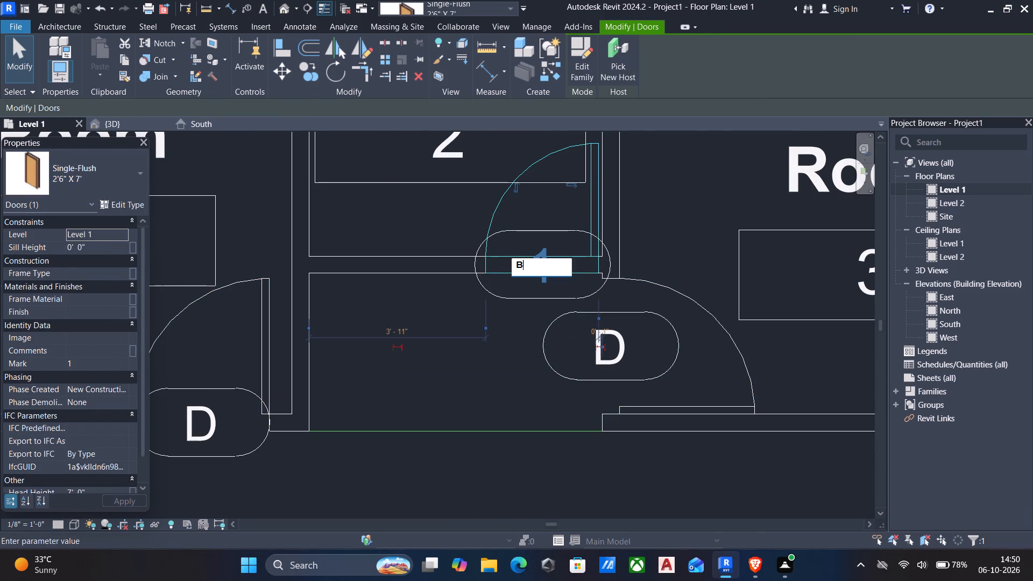
{"action": "key", "text": "BackSpace"}
{"action": "key", "text": "d"}
{"action": "key", "text": "2"}
{"action": "key", "text": "Return"}
Set the mark of the door between Room 9 and Room 5 to D through its door tag.
{"action": "scroll", "coordinate": [532, 323], "scroll_direction": "down", "scroll_amount": 4}
{"action": "middle_click_drag", "start_coordinate": [527, 380], "coordinate": [526, 335]}
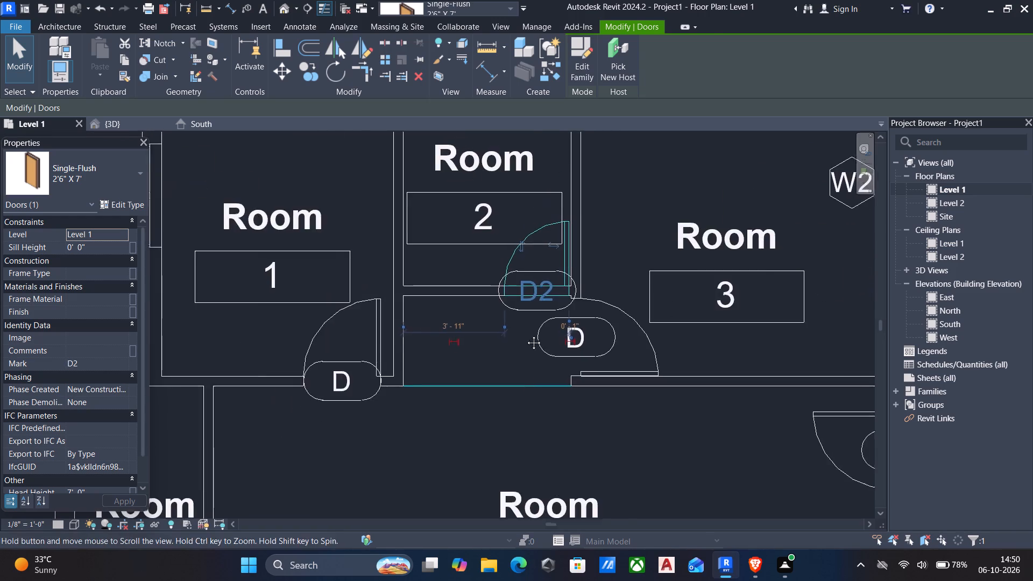
{"action": "middle_click_drag", "start_coordinate": [526, 335], "coordinate": [519, 270]}
{"action": "scroll", "coordinate": [476, 327], "scroll_direction": "down", "scroll_amount": 3}
{"action": "middle_click_drag", "start_coordinate": [473, 344], "coordinate": [475, 239]}
{"action": "middle_click_drag", "start_coordinate": [462, 378], "coordinate": [473, 304]}
{"action": "scroll", "coordinate": [466, 317], "scroll_direction": "up", "scroll_amount": 4}
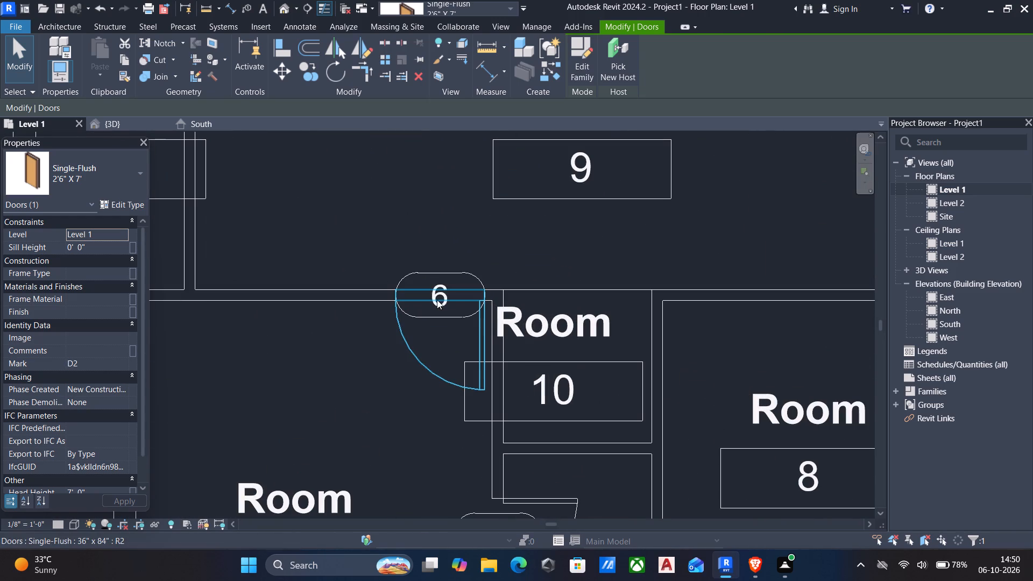
{"action": "left_click", "coordinate": [435, 300]}
{"action": "left_click", "coordinate": [445, 301]}
{"action": "key", "text": "BackSpace"}
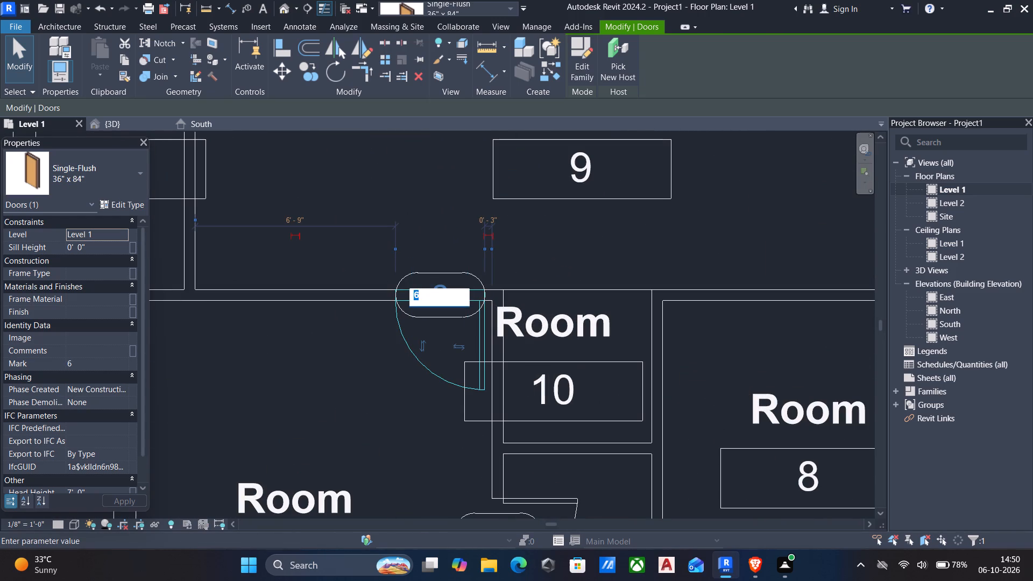
{"action": "key", "text": "d"}
{"action": "key", "text": "Return"}
Set the mark of the door between Room 5 and Room 7 to D2 through its door tag.
{"action": "scroll", "coordinate": [366, 338], "scroll_direction": "down", "scroll_amount": 4}
{"action": "middle_click_drag", "start_coordinate": [379, 345], "coordinate": [412, 243]}
{"action": "middle_click_drag", "start_coordinate": [452, 273], "coordinate": [437, 244]}
{"action": "scroll", "coordinate": [437, 244], "scroll_direction": "down", "scroll_amount": 1}
{"action": "scroll", "coordinate": [510, 333], "scroll_direction": "up", "scroll_amount": 3}
{"action": "left_click", "coordinate": [422, 308]}
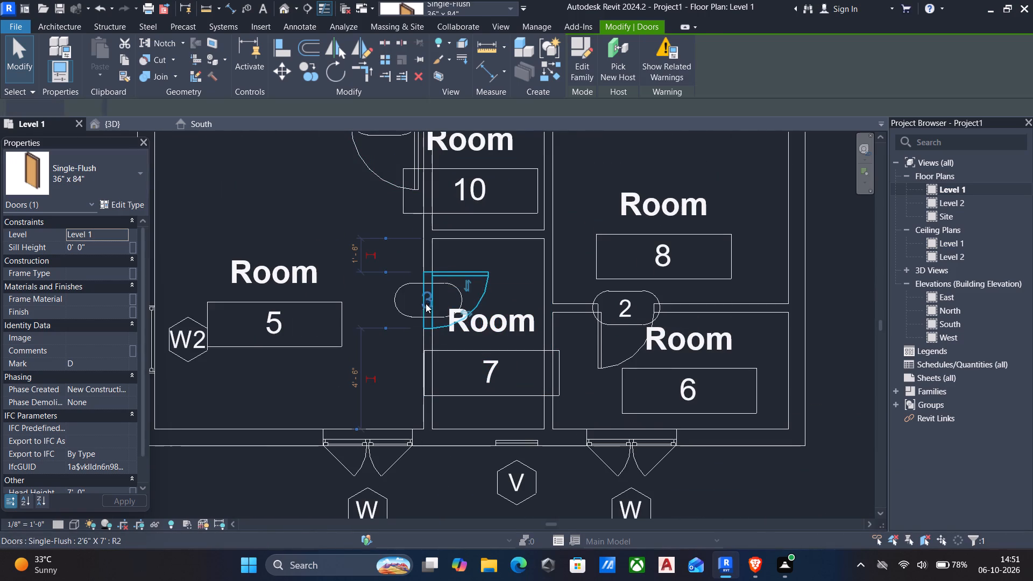
{"action": "left_click", "coordinate": [427, 302]}
{"action": "key", "text": "BackSpace"}
{"action": "type", "text": "D2"}
{"action": "key", "text": "Return"}
Set the mark of the door between Room 8 and Room 6 to D2 through its door tag.
{"action": "scroll", "coordinate": [629, 303], "scroll_direction": "down", "scroll_amount": 2}
{"action": "scroll", "coordinate": [655, 307], "scroll_direction": "up", "scroll_amount": 4}
{"action": "left_click", "coordinate": [617, 318]}
{"action": "left_click", "coordinate": [613, 315]}
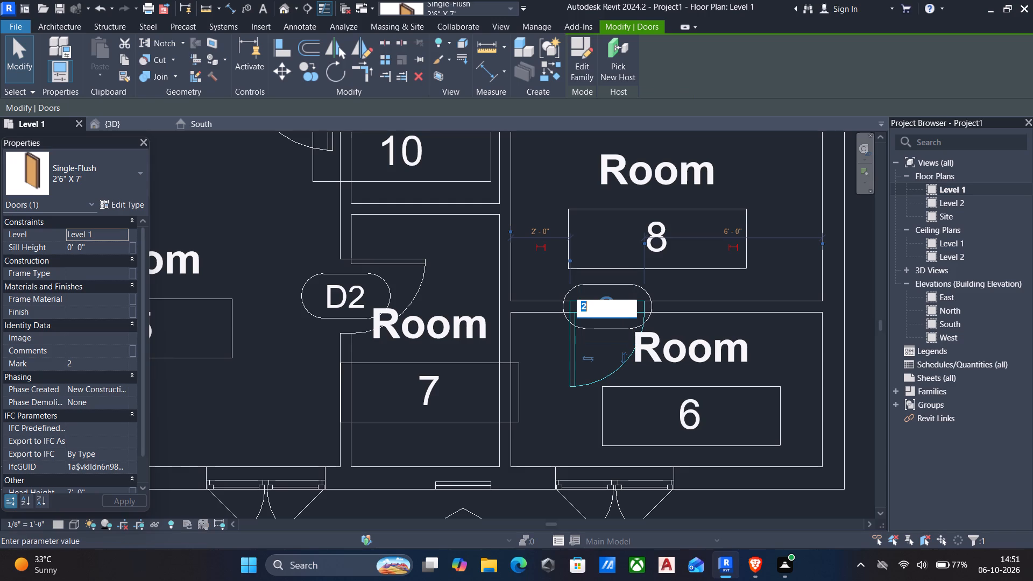
{"action": "key", "text": "BackSpace"}
{"action": "type", "text": "D2"}
{"action": "key", "text": "Return"}
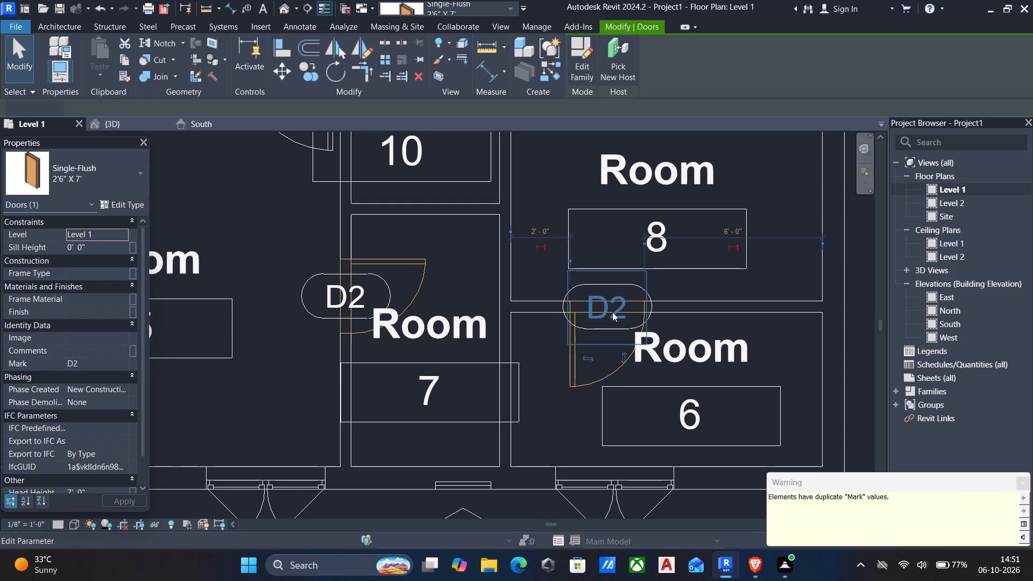
Examine the whole Level 1 plan to check the door, window and room tags.
{"action": "scroll", "coordinate": [580, 317], "scroll_direction": "down", "scroll_amount": 2}
{"action": "middle_click_drag", "start_coordinate": [560, 407], "coordinate": [558, 412]}
{"action": "scroll", "coordinate": [558, 412], "scroll_direction": "down", "scroll_amount": 1}
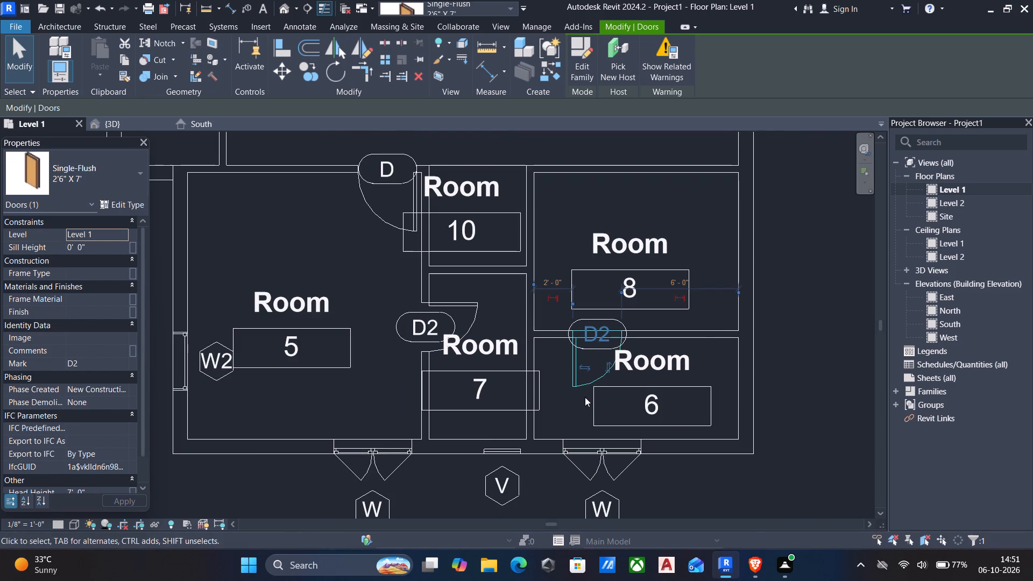
{"action": "scroll", "coordinate": [591, 398], "scroll_direction": "down", "scroll_amount": 1}
{"action": "scroll", "coordinate": [500, 335], "scroll_direction": "down", "scroll_amount": 2}
{"action": "middle_click_drag", "start_coordinate": [500, 335], "coordinate": [510, 359]}
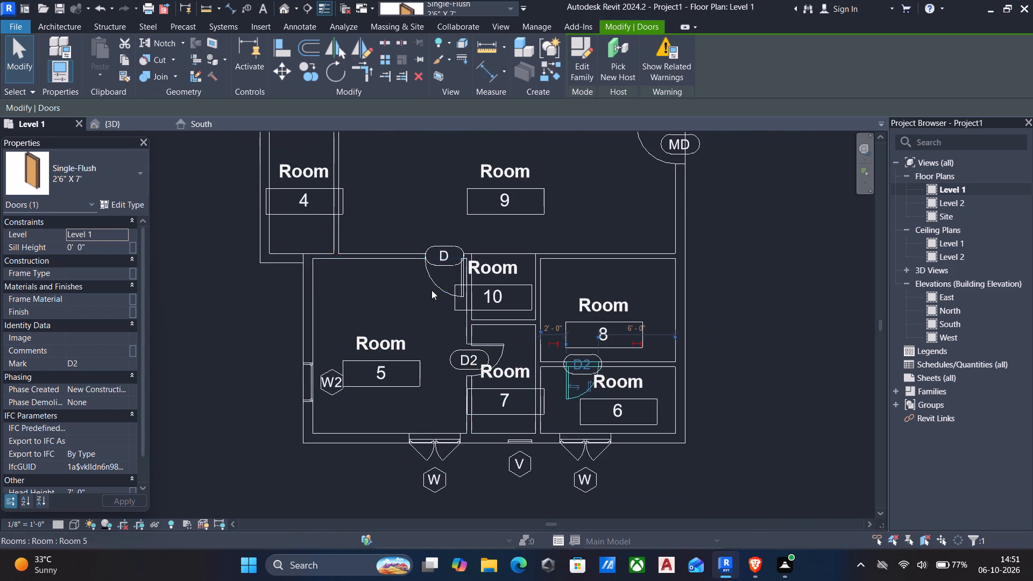
{"action": "middle_click_drag", "start_coordinate": [431, 287], "coordinate": [442, 339]}
{"action": "middle_click_drag", "start_coordinate": [435, 315], "coordinate": [426, 341]}
{"action": "scroll", "coordinate": [418, 197], "scroll_direction": "up", "scroll_amount": 1}
{"action": "middle_click_drag", "start_coordinate": [414, 176], "coordinate": [411, 260]}
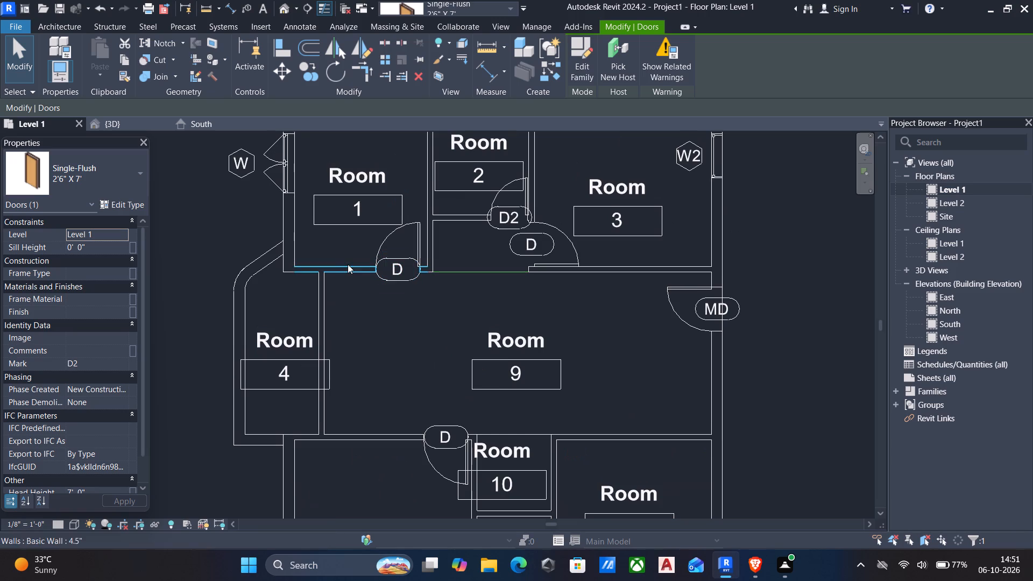
{"action": "middle_click_drag", "start_coordinate": [435, 224], "coordinate": [436, 259]}
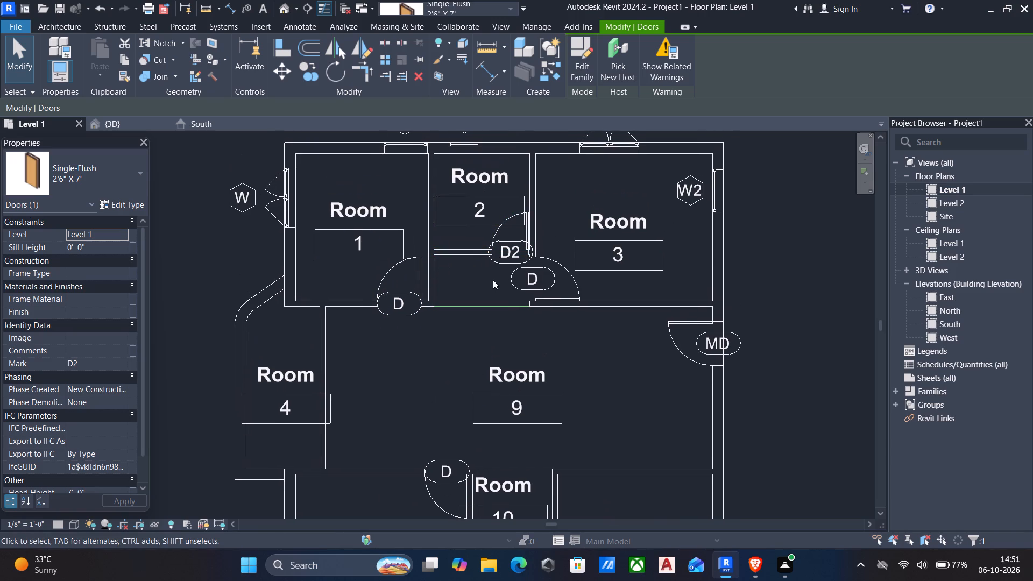
{"action": "scroll", "coordinate": [607, 356], "scroll_direction": "down", "scroll_amount": 2}
{"action": "middle_click_drag", "start_coordinate": [605, 356], "coordinate": [640, 310]}
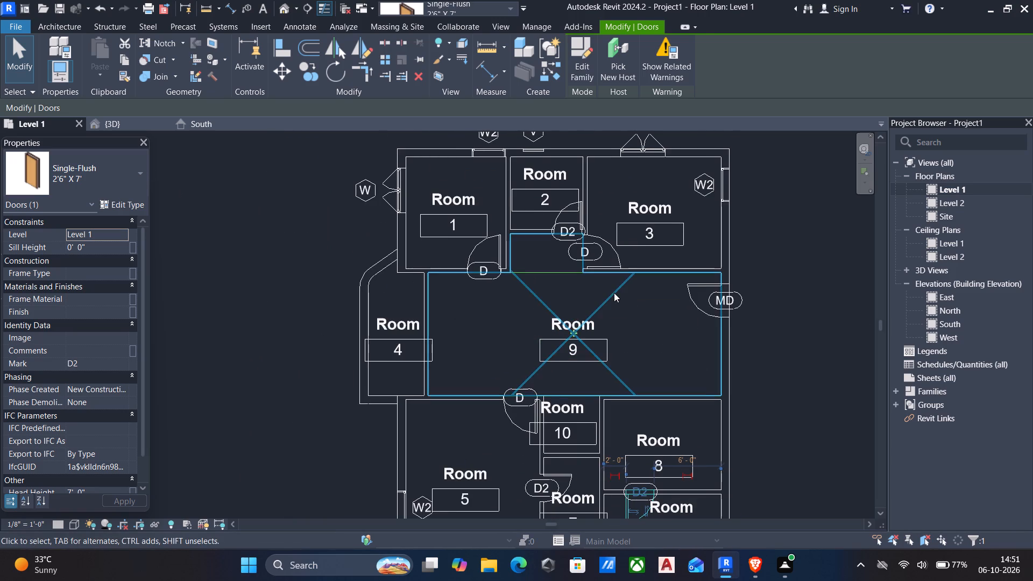
{"action": "middle_click_drag", "start_coordinate": [601, 291], "coordinate": [597, 253]}
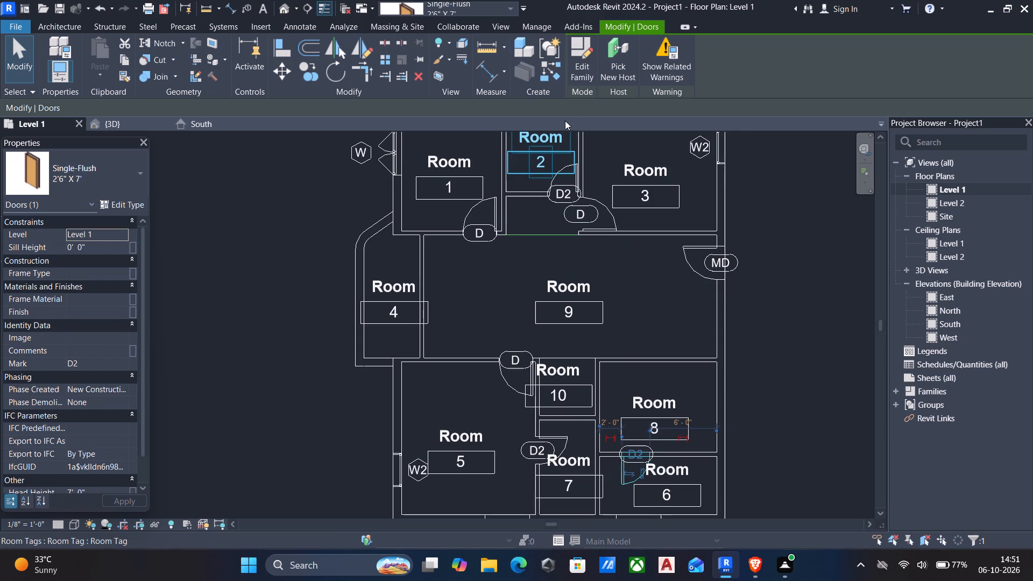
Open the Room Tag family for editing from Room 1's tag.
{"action": "left_click", "coordinate": [458, 161]}
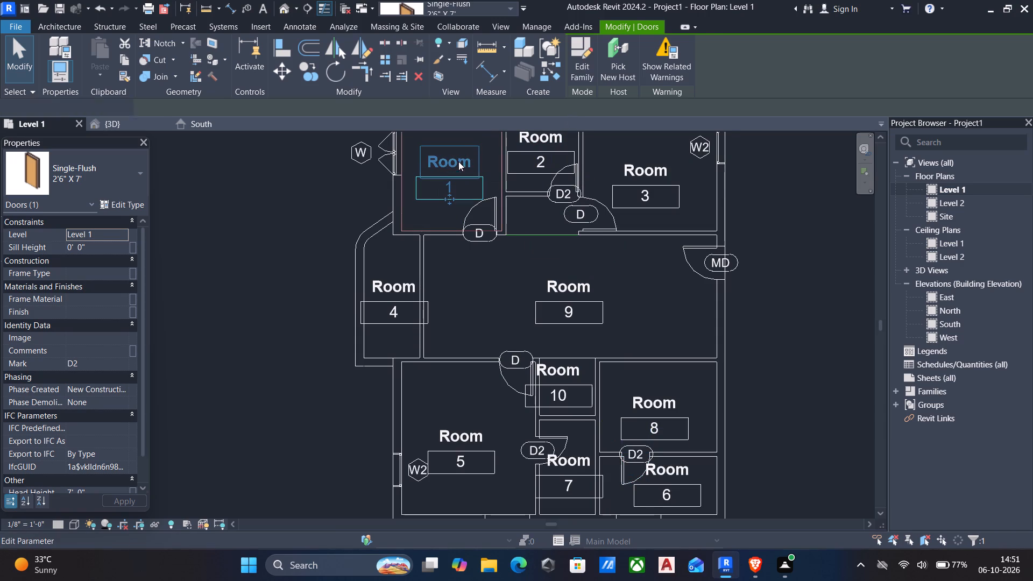
{"action": "left_click", "coordinate": [575, 70]}
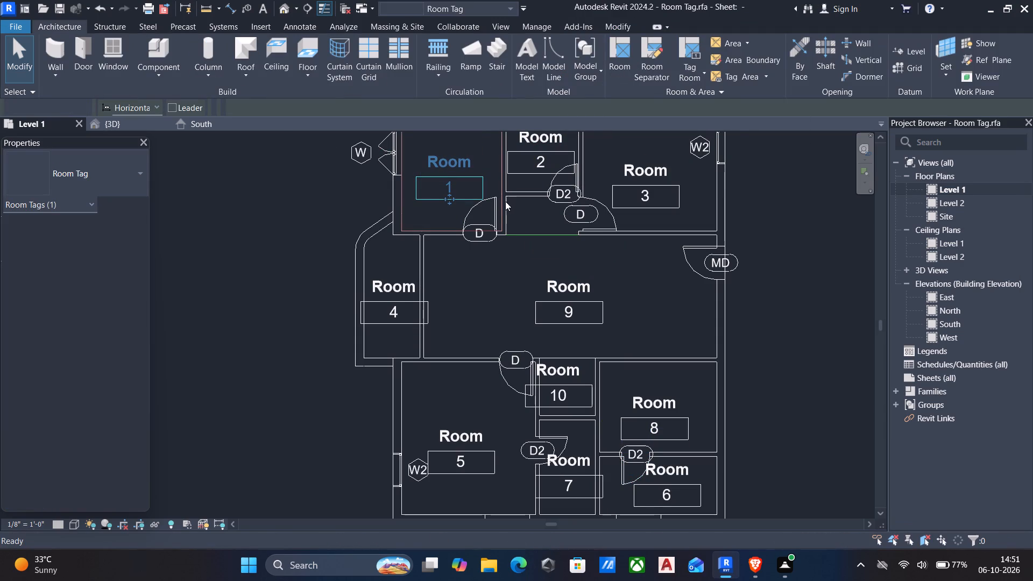
Set the text size of the Room name label's Bold 1/8" type to 0.05" and apply it.
{"action": "scroll", "coordinate": [450, 222], "scroll_direction": "down", "scroll_amount": 3}
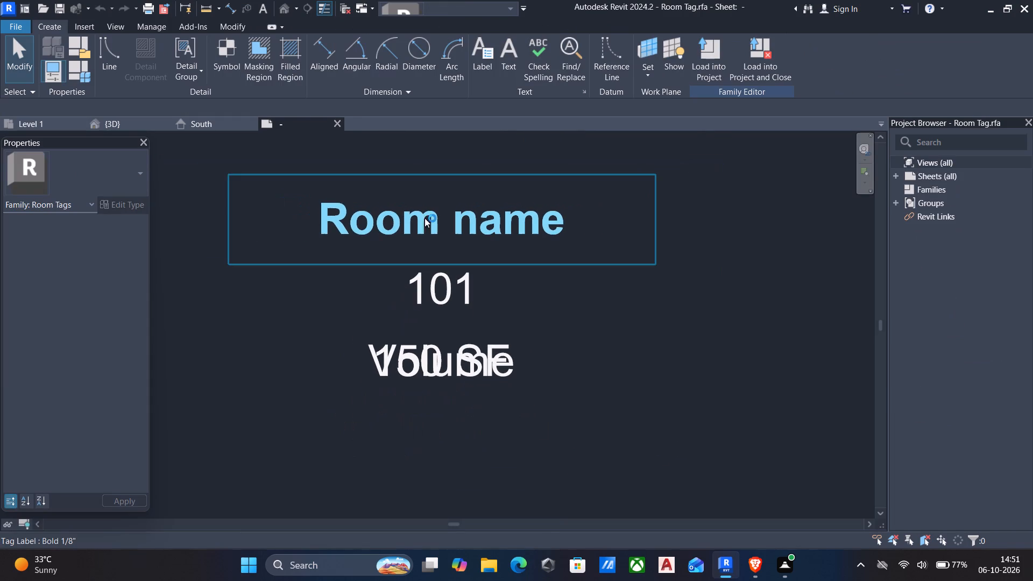
{"action": "left_click", "coordinate": [349, 202]}
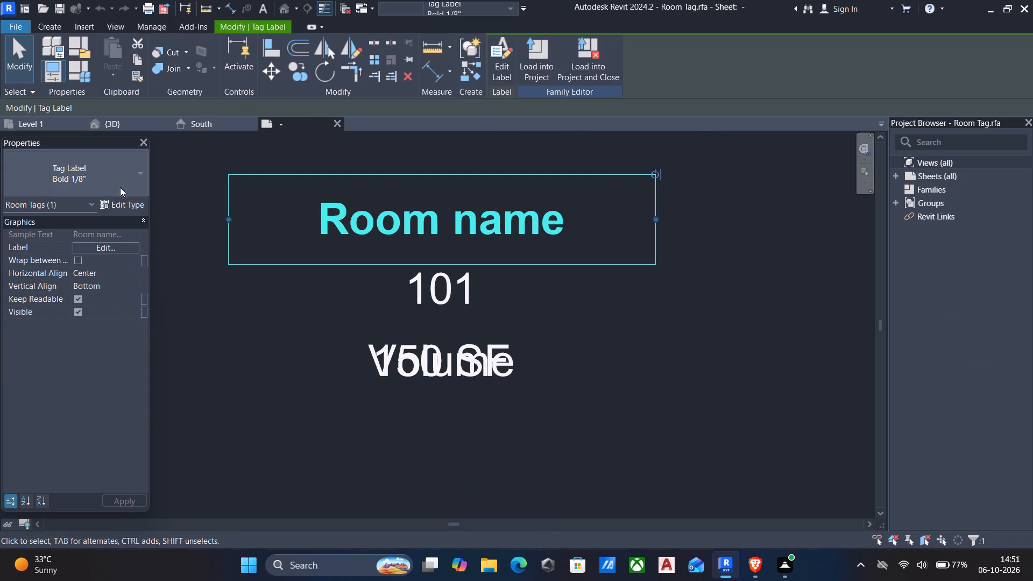
{"action": "left_click", "coordinate": [122, 201]}
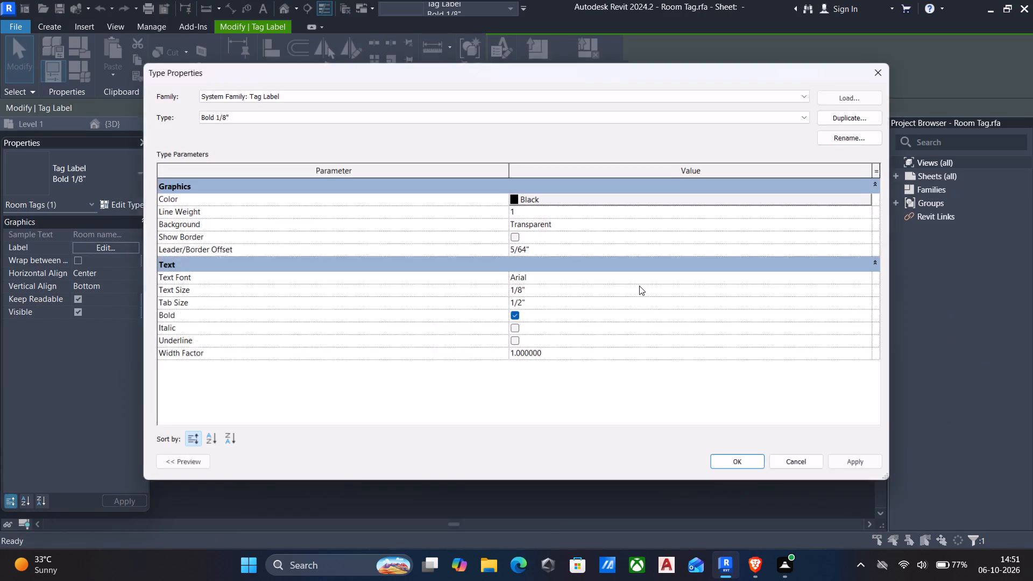
{"action": "left_click", "coordinate": [628, 291]}
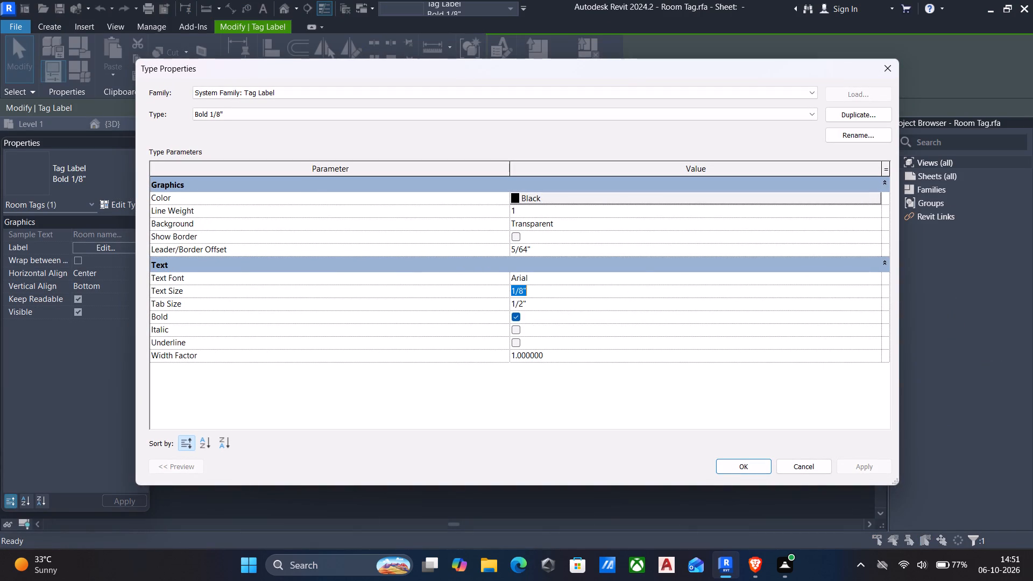
{"action": "type", "text": "0.0"}
{"action": "type", "text": "5\""}
{"action": "key", "text": "Return"}
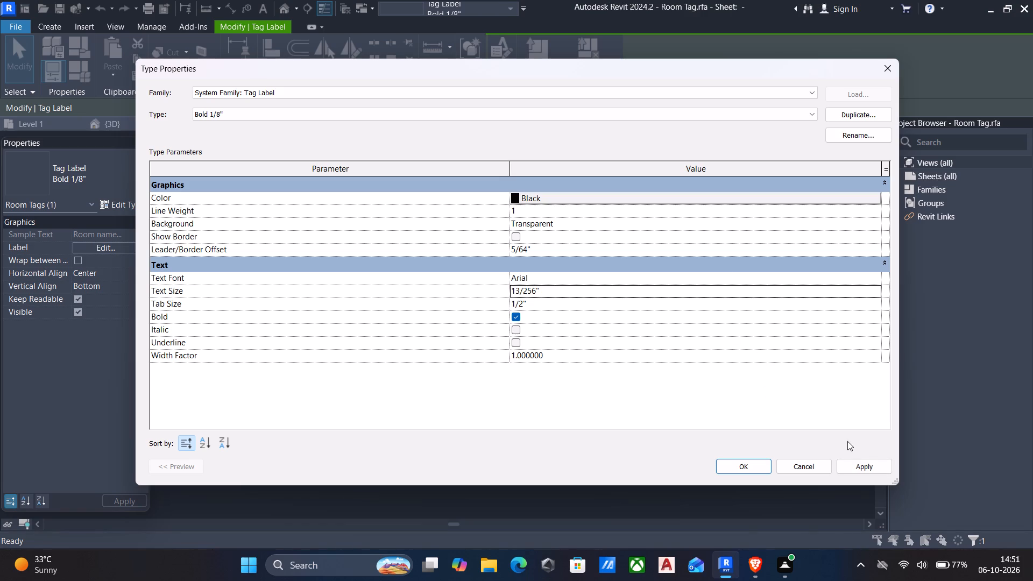
{"action": "left_click", "coordinate": [855, 466]}
{"action": "left_click", "coordinate": [732, 467]}
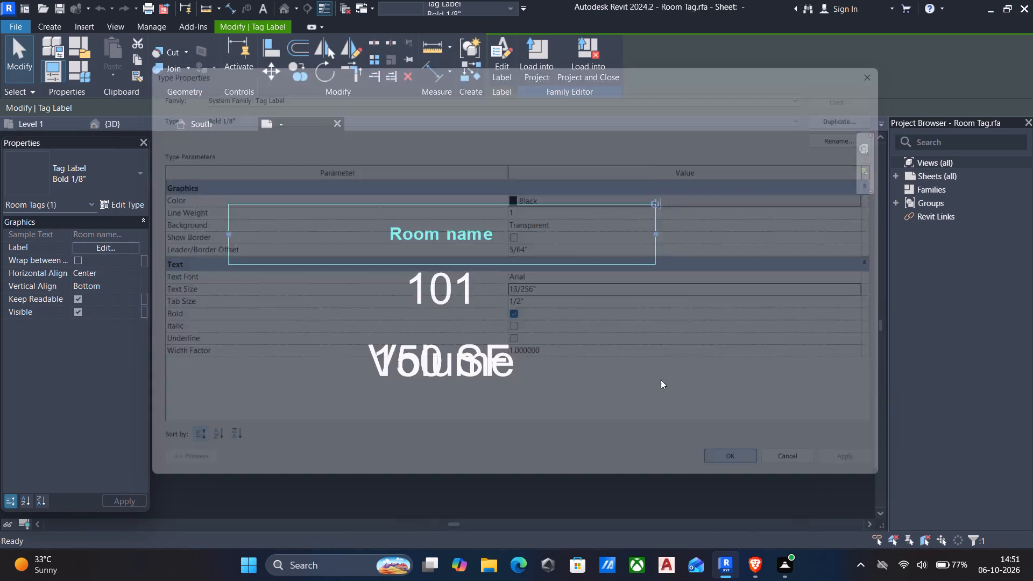
Set the text size of the Volume label's 1/8" type to 0.04" and apply it.
{"action": "scroll", "coordinate": [640, 374], "scroll_direction": "down", "scroll_amount": 1}
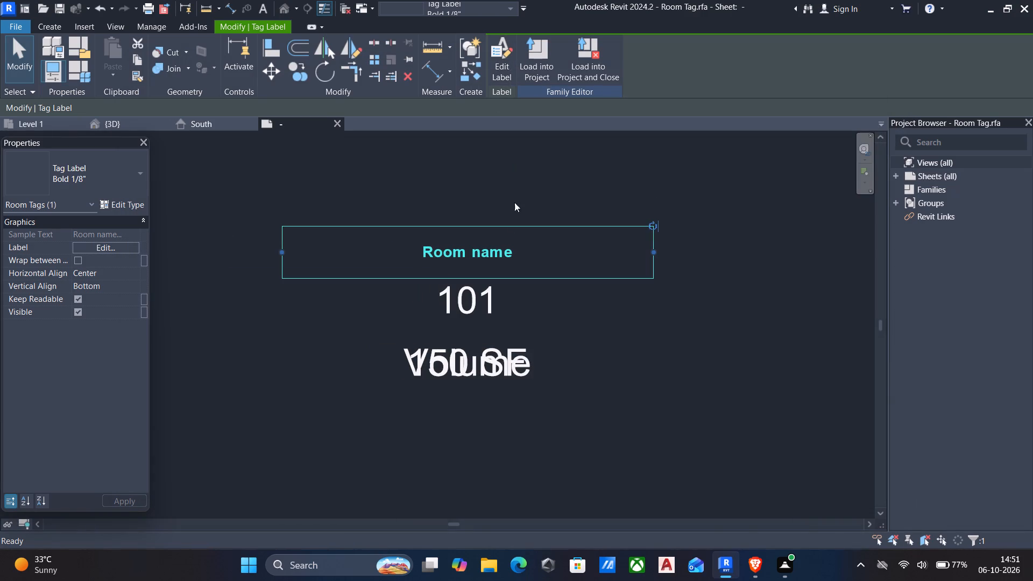
{"action": "left_click", "coordinate": [450, 357]}
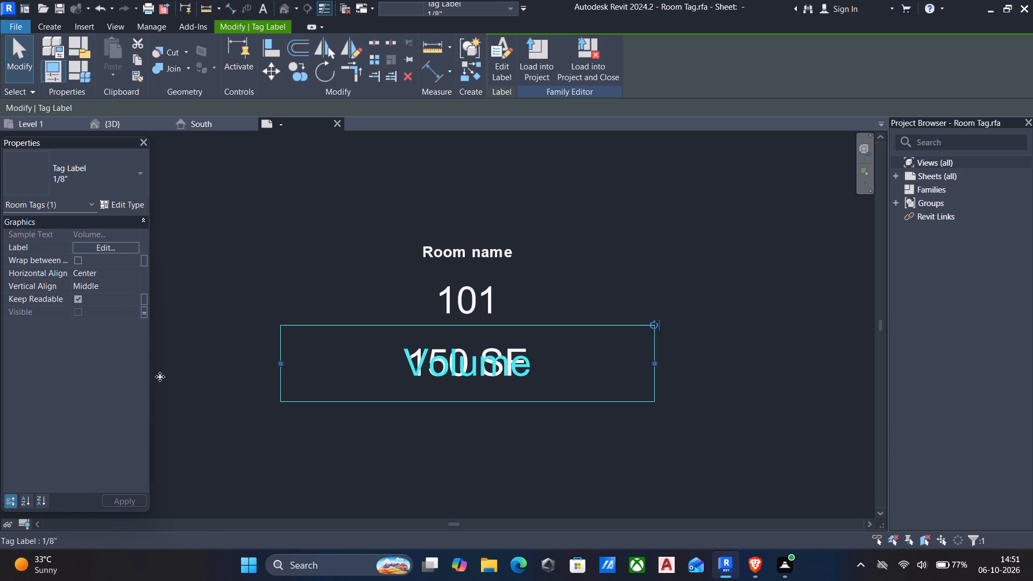
{"action": "left_click", "coordinate": [135, 202]}
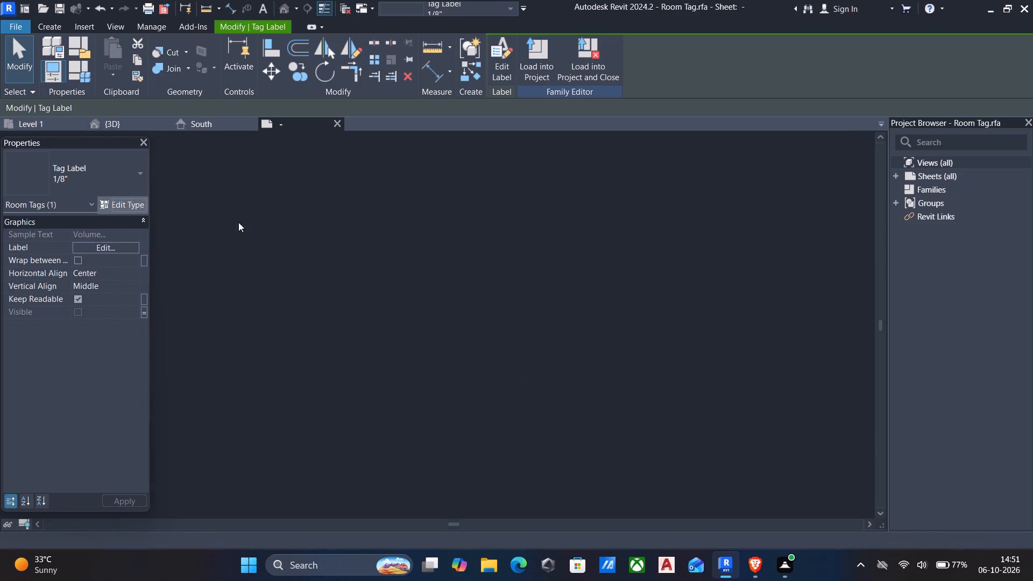
{"action": "left_click", "coordinate": [588, 292]}
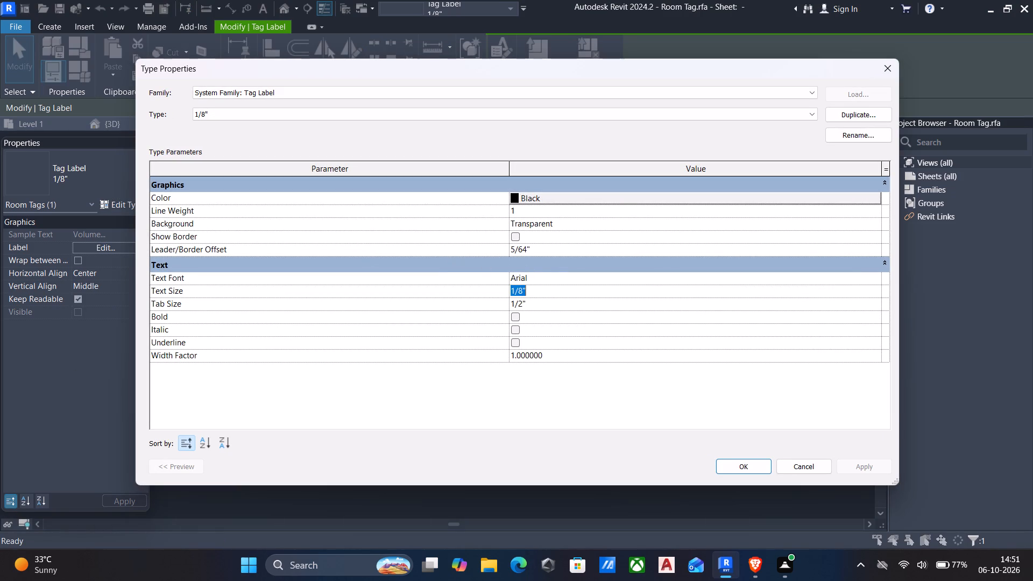
{"action": "type", "text": "0."}
{"action": "key", "text": "0"}
{"action": "key", "text": "4"}
{"action": "key", "text": "shift+quotedbl"}
{"action": "key", "text": "Return"}
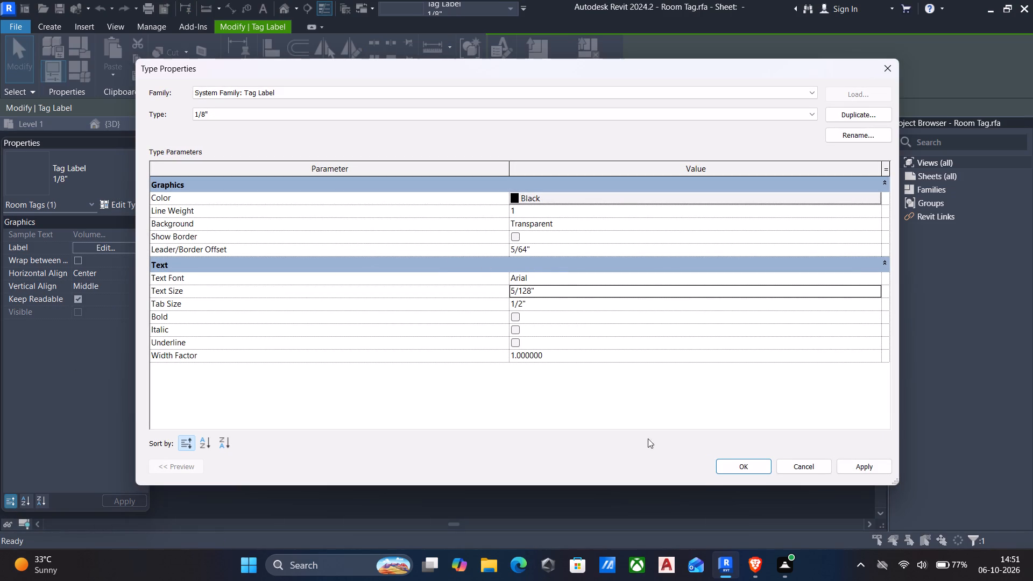
{"action": "left_click", "coordinate": [859, 468]}
{"action": "left_click", "coordinate": [749, 465]}
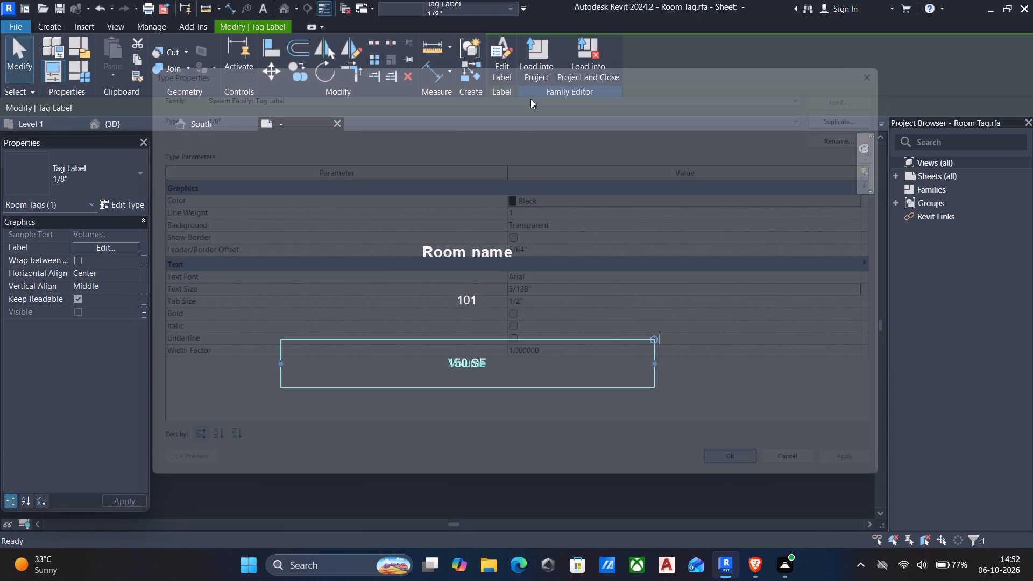
Load the edited Room Tag family into the project, overwriting the existing version.
{"action": "left_click", "coordinate": [536, 63]}
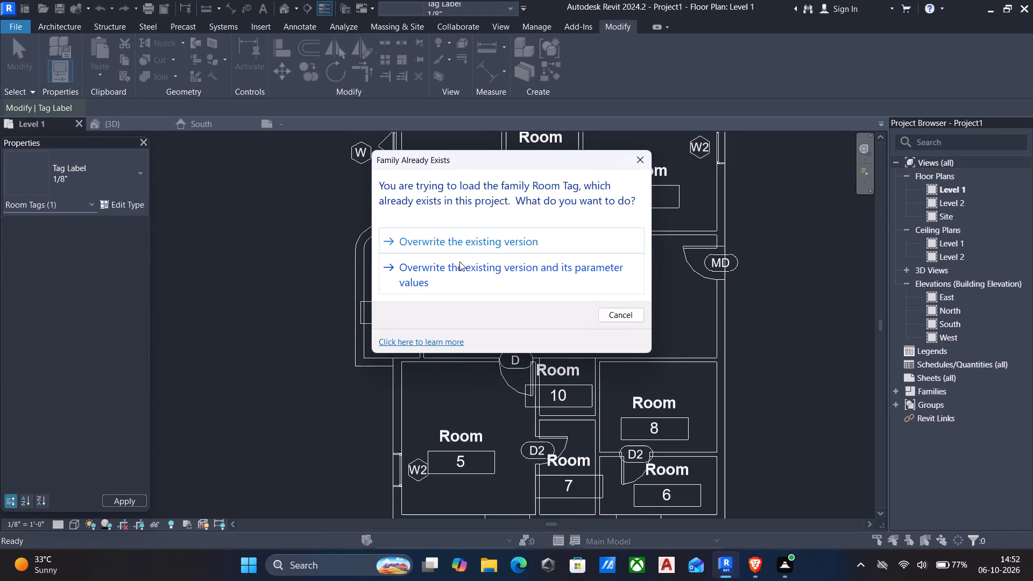
{"action": "left_click", "coordinate": [471, 246]}
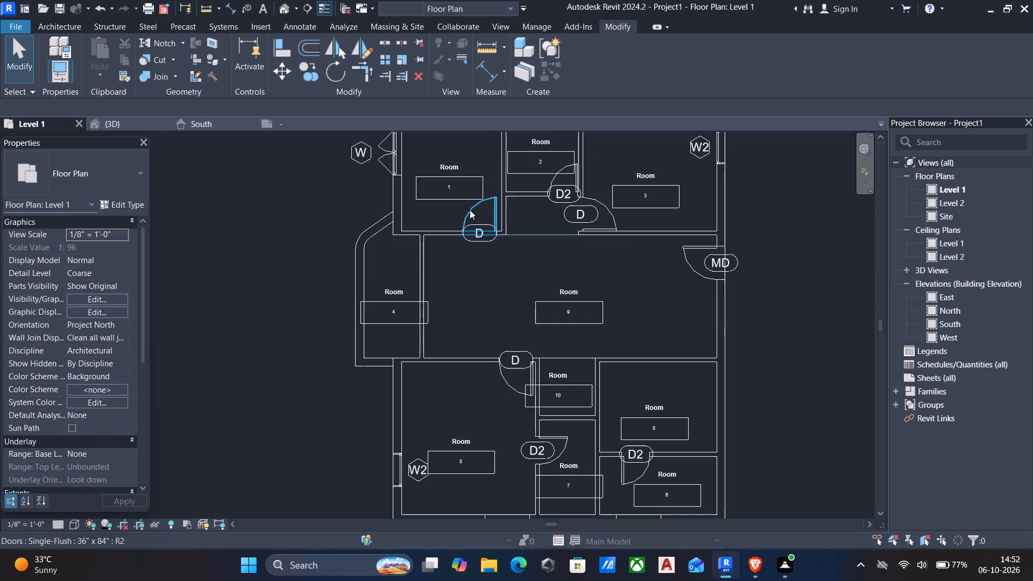
Replace the number in Room 1's tag with STUDY.
{"action": "scroll", "coordinate": [453, 189], "scroll_direction": "up", "scroll_amount": 3}
{"action": "middle_click_drag", "start_coordinate": [447, 177], "coordinate": [437, 211]}
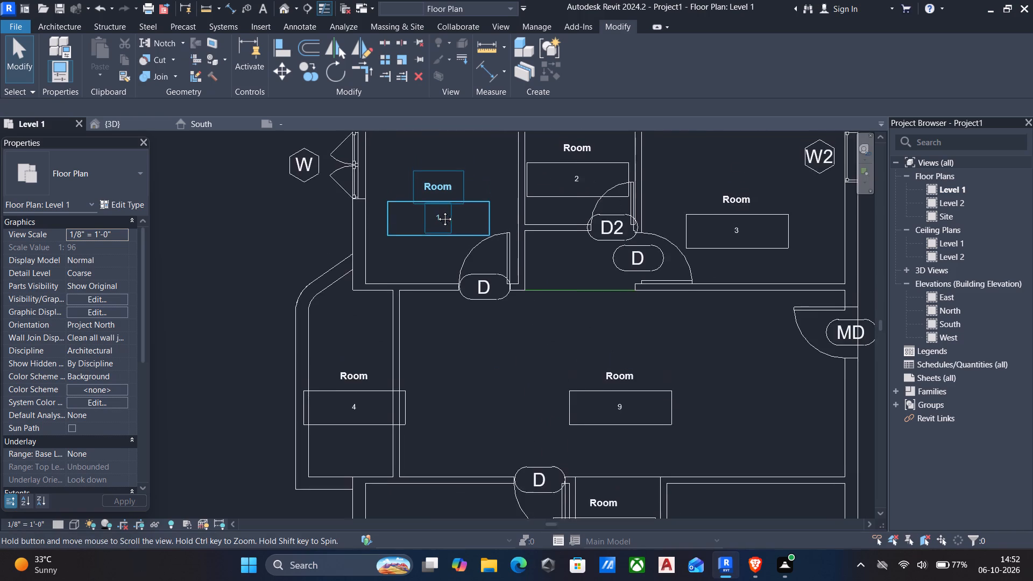
{"action": "middle_click_drag", "start_coordinate": [437, 211], "coordinate": [436, 212]}
{"action": "scroll", "coordinate": [436, 212], "scroll_direction": "up", "scroll_amount": 1}
{"action": "left_click", "coordinate": [437, 218]}
{"action": "left_click", "coordinate": [436, 222]}
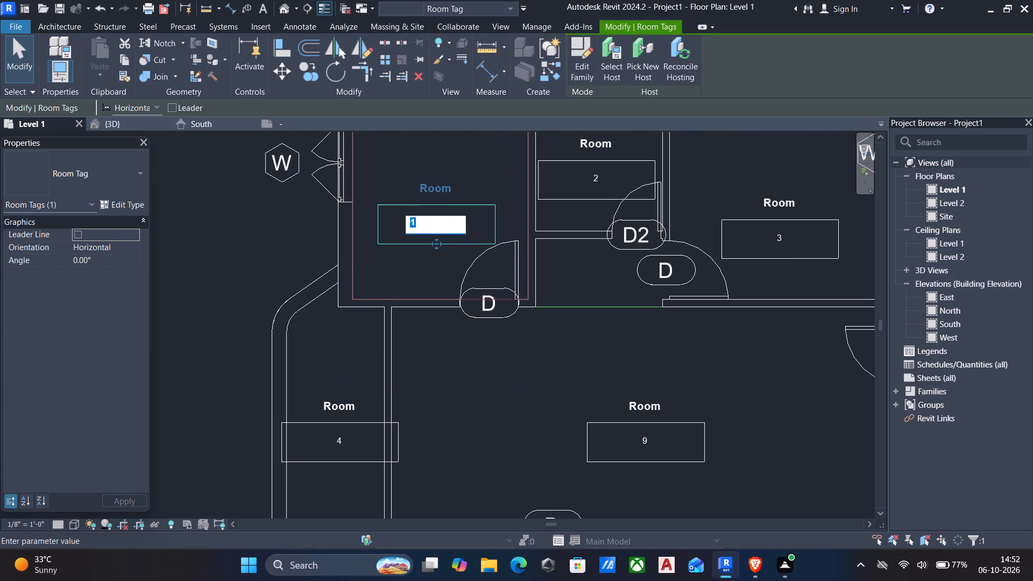
{"action": "type", "text": "STUDT"}
{"action": "key", "text": "BackSpace"}
{"action": "key", "text": "y"}
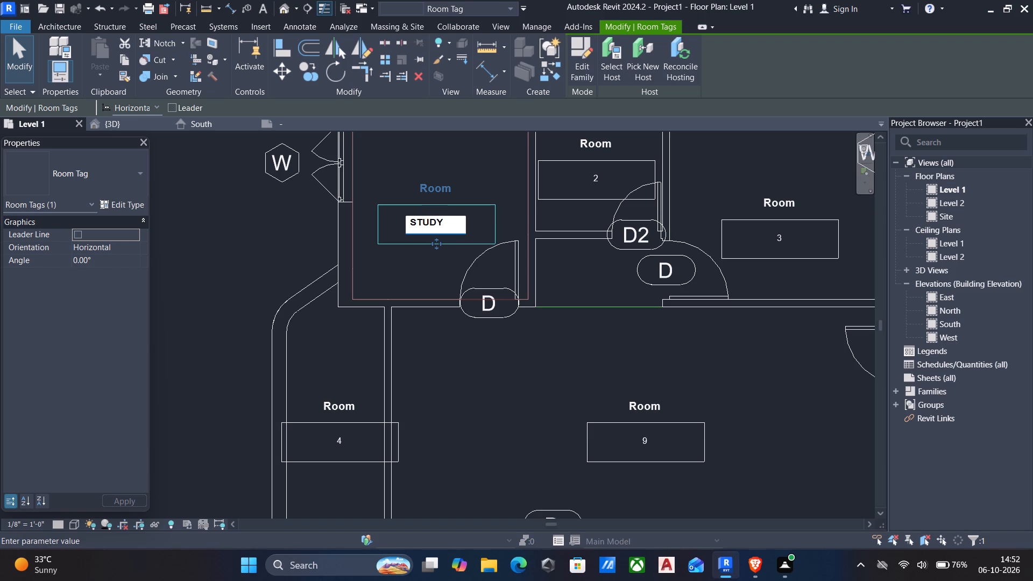
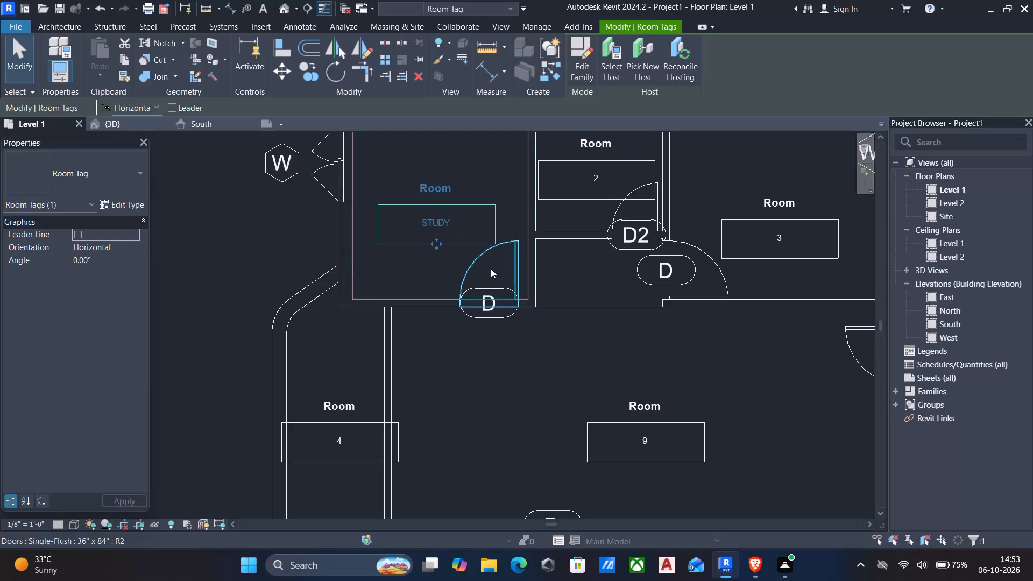
Change the number in the room tag of the small room directly beside STUDY to TOILET.
{"action": "scroll", "coordinate": [448, 209], "scroll_direction": "down", "scroll_amount": 2}
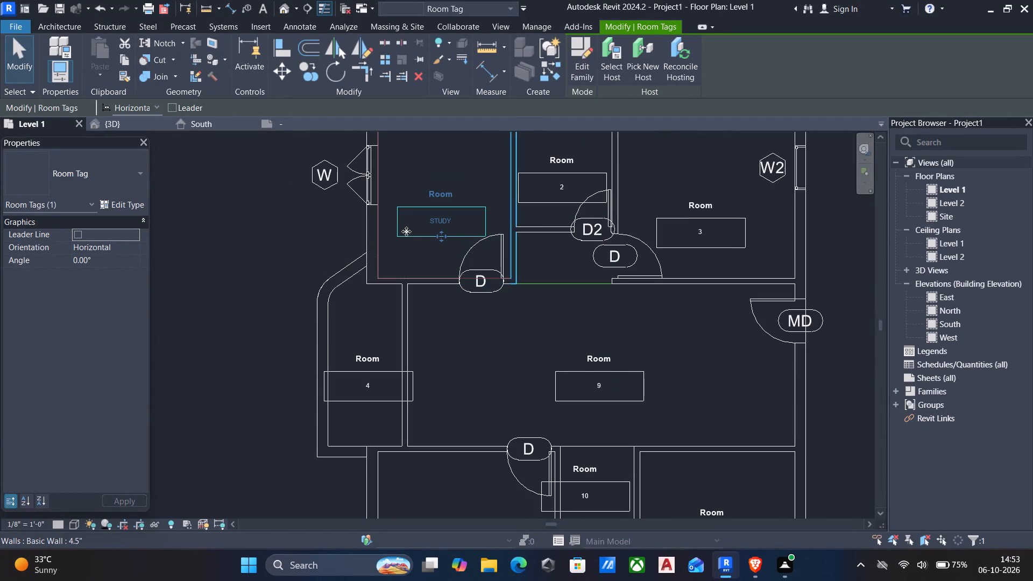
{"action": "middle_click_drag", "start_coordinate": [430, 231], "coordinate": [408, 264]}
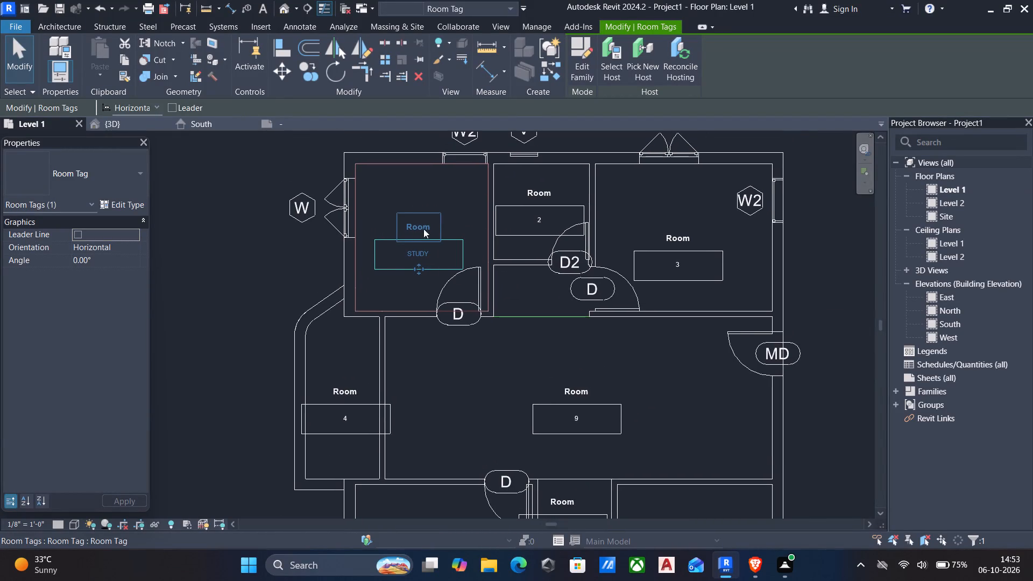
{"action": "left_click", "coordinate": [543, 219]}
{"action": "left_click", "coordinate": [543, 219]}
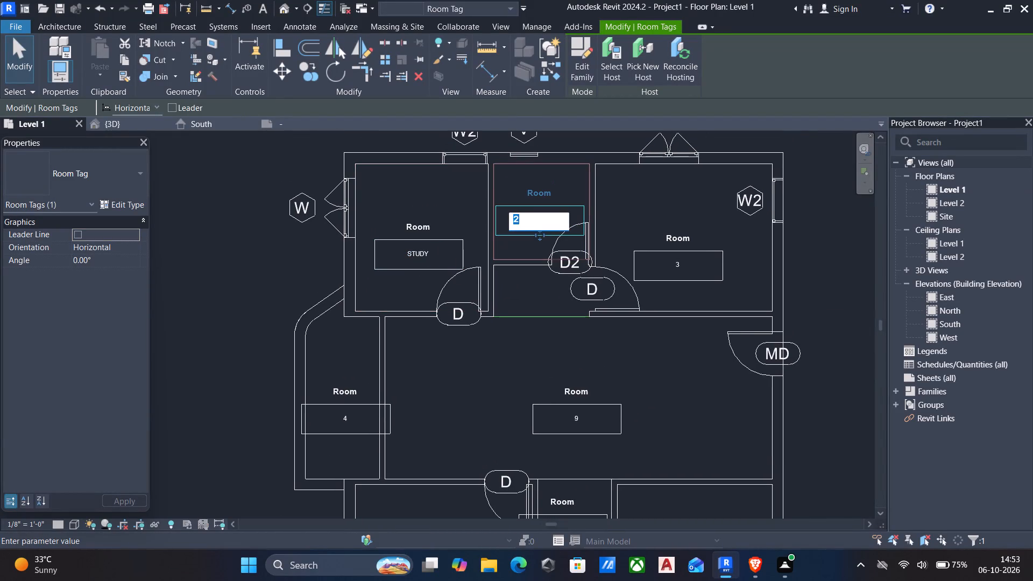
{"action": "type", "text": "TOILET"}
{"action": "key", "text": "Return"}
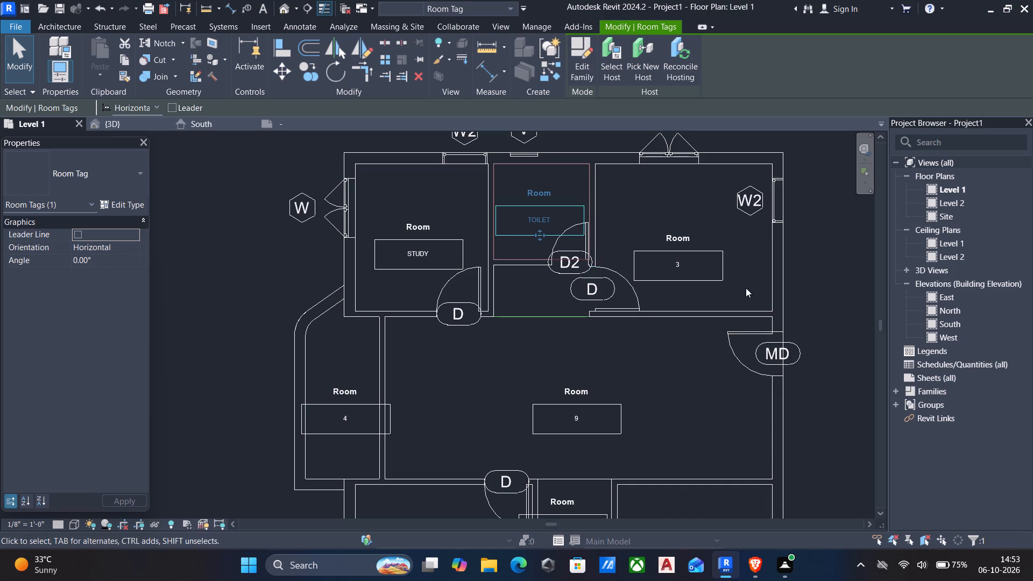
Change the number in the room tag of the room on the other side of TOILET from STUDY to BEDROOM-1.
{"action": "left_click", "coordinate": [678, 264]}
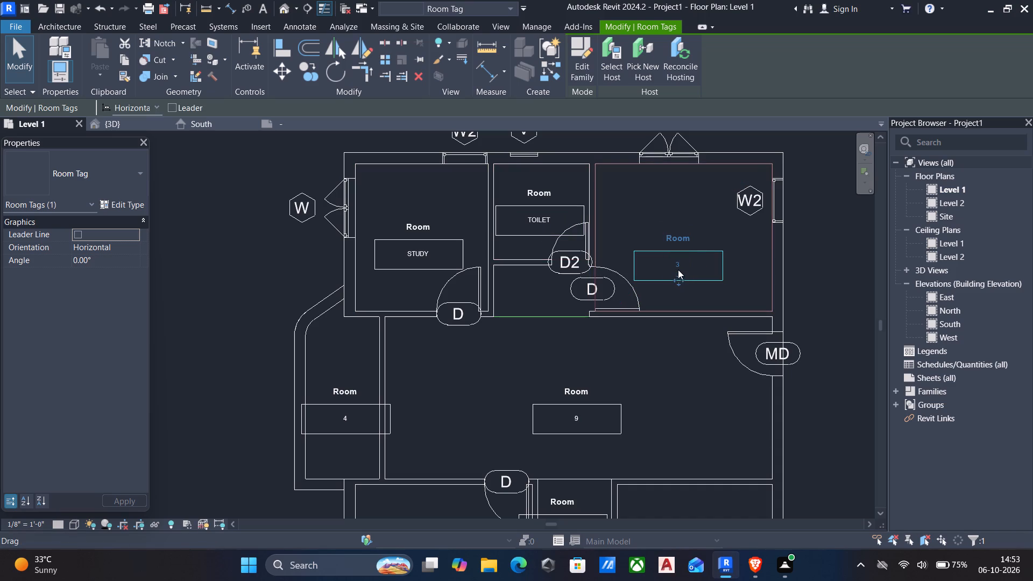
{"action": "left_click", "coordinate": [677, 266]}
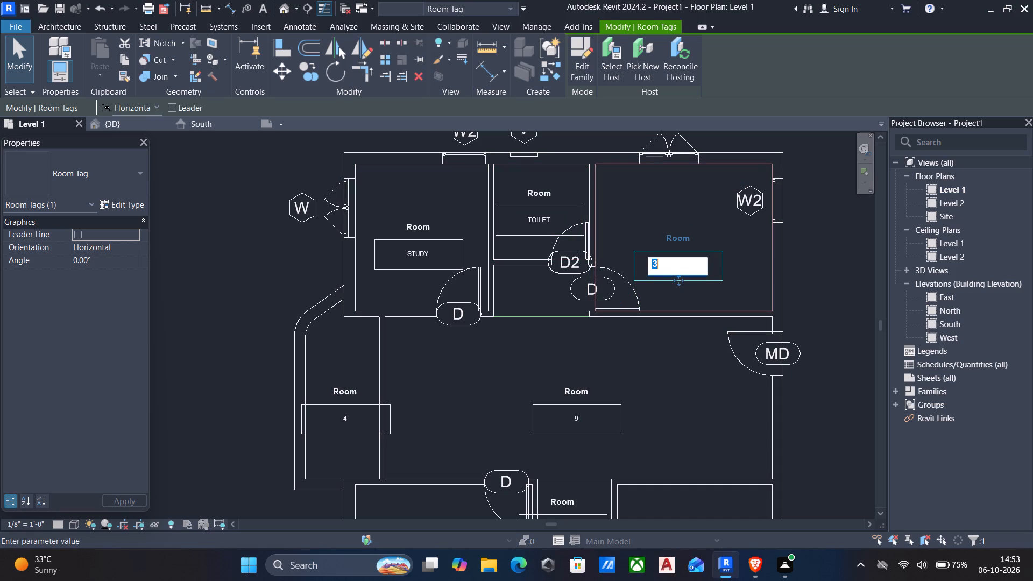
{"action": "type", "text": "BEDROOM"}
{"action": "type", "text": "-1"}
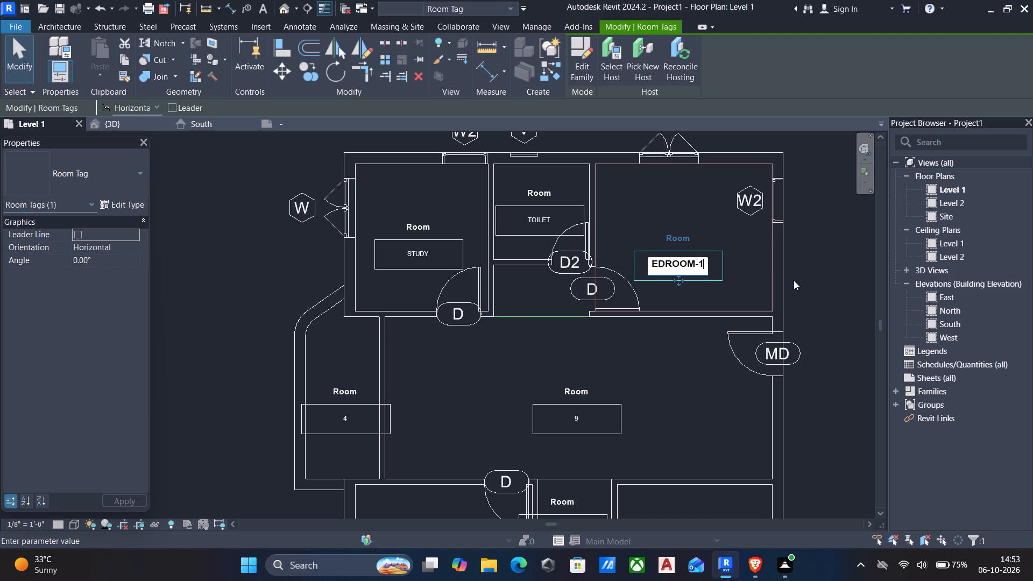
{"action": "key", "text": "Return"}
Change the number in the room tag of the narrow room with the curved outer wall to WIDEBALCONY.
{"action": "middle_click_drag", "start_coordinate": [561, 324], "coordinate": [613, 293]}
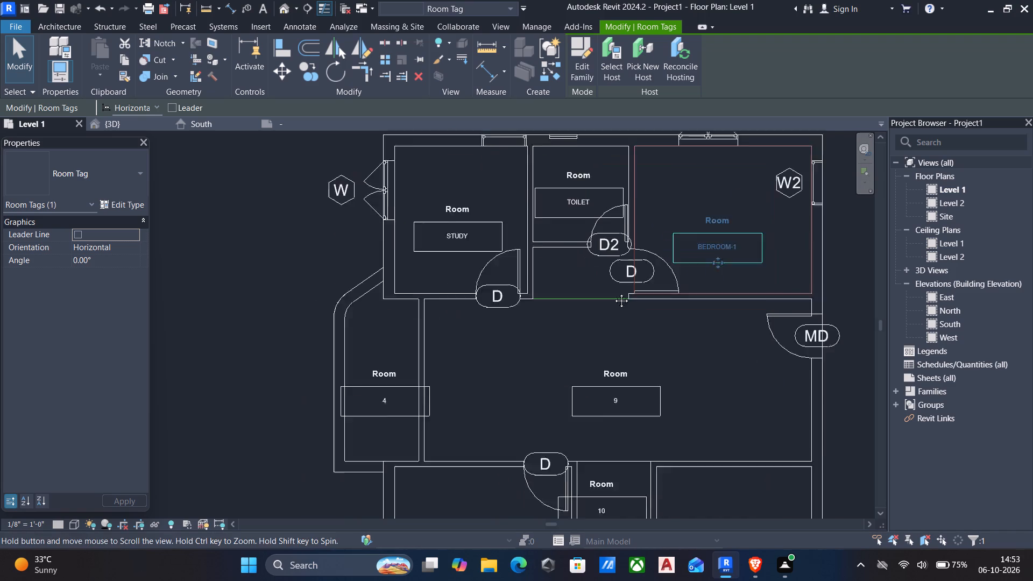
{"action": "middle_click_drag", "start_coordinate": [613, 293], "coordinate": [614, 292]}
{"action": "left_click", "coordinate": [398, 387]}
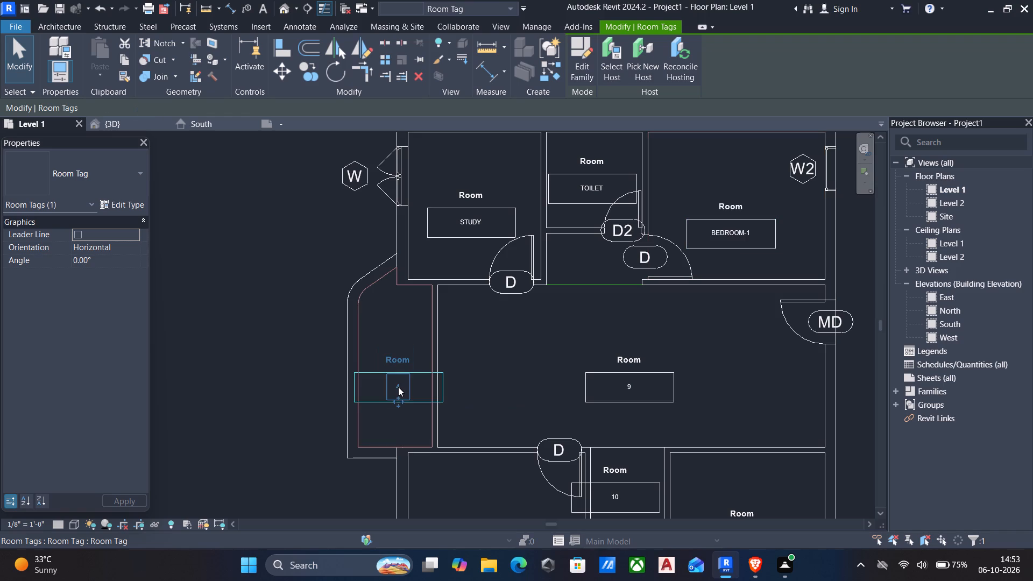
{"action": "left_click", "coordinate": [398, 387]}
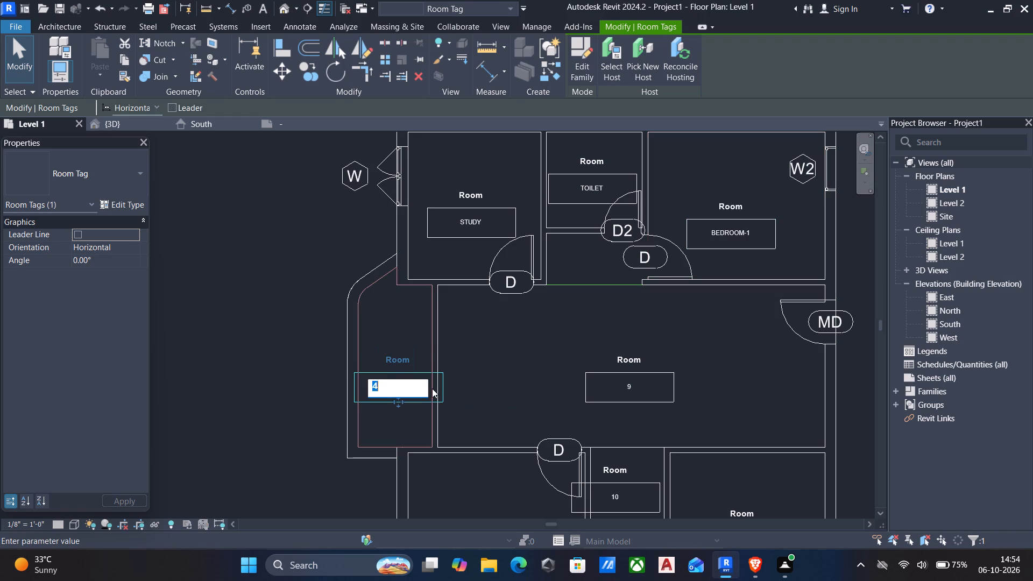
{"action": "type", "text": "WIDE"}
{"action": "key", "text": "space"}
{"action": "key", "text": "Return"}
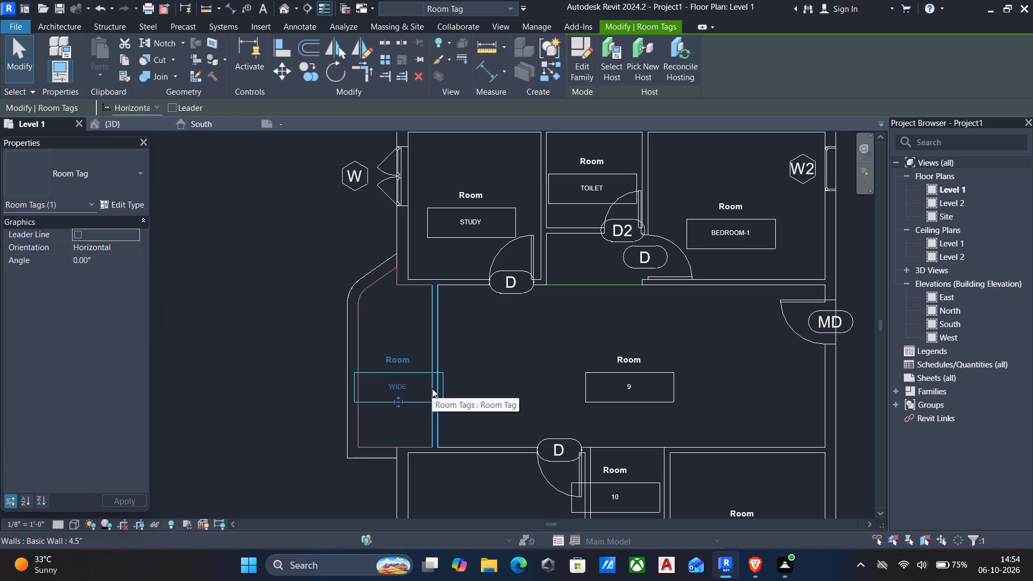
{"action": "left_click", "coordinate": [396, 391]}
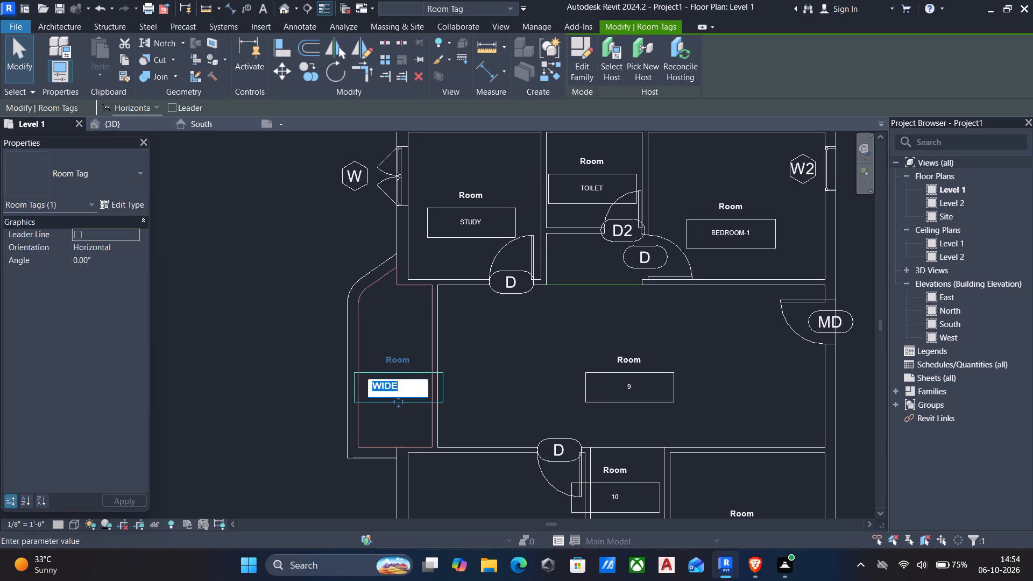
{"action": "key", "text": "space"}
{"action": "key", "text": "BackSpace"}
{"action": "key", "text": "BackSpace"}
{"action": "type", "text": "WIDE"}
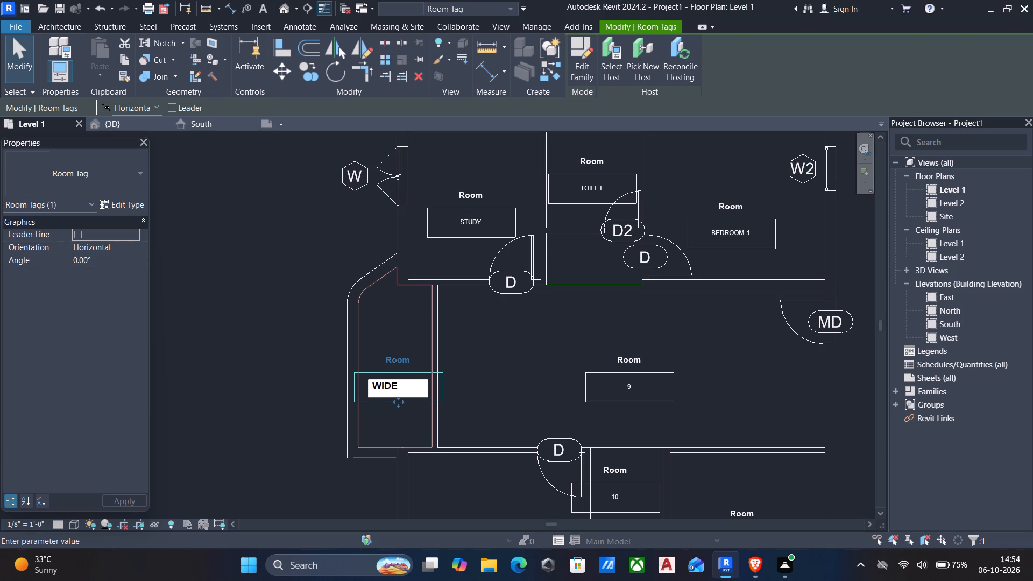
{"action": "type", "text": "BA"}
{"action": "type", "text": "LCONY"}
{"action": "left_click", "coordinate": [278, 387]}
Change the number in the room tag of the large central room to LIVING & DINING.
{"action": "scroll", "coordinate": [438, 390], "scroll_direction": "up", "scroll_amount": 3}
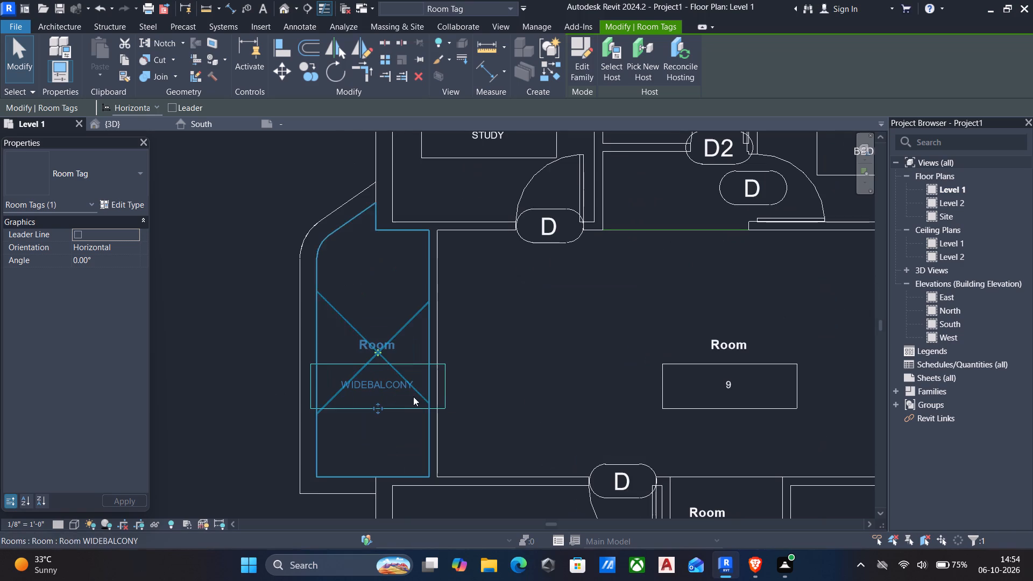
{"action": "left_click", "coordinate": [724, 382]}
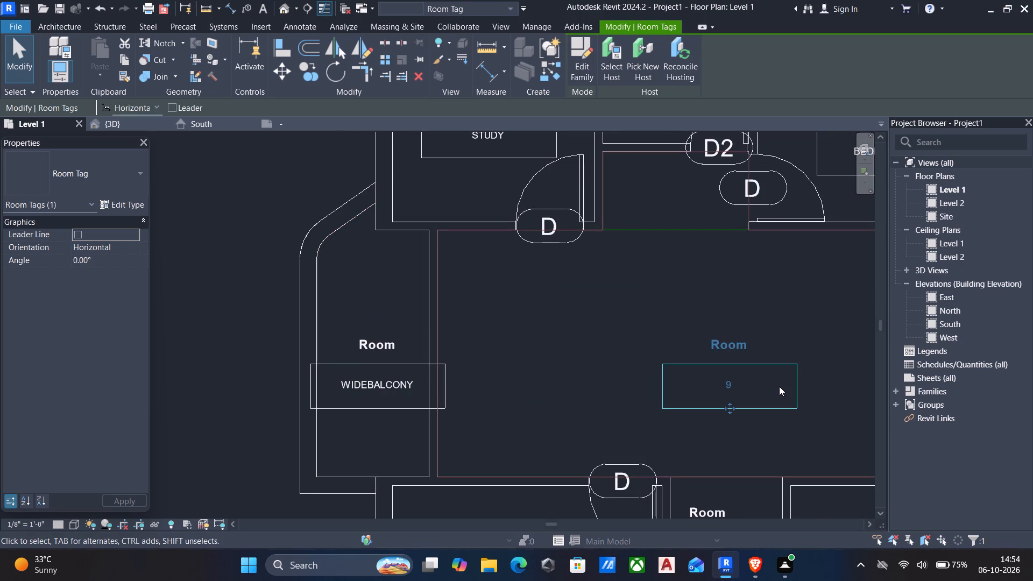
{"action": "left_click", "coordinate": [728, 382]}
{"action": "scroll", "coordinate": [718, 370], "scroll_direction": "down", "scroll_amount": 1}
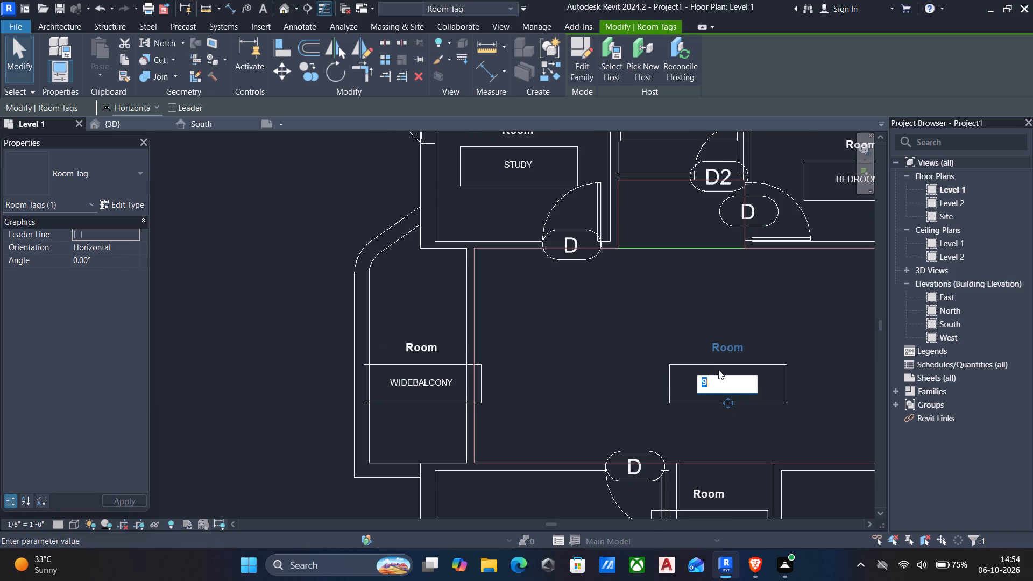
{"action": "key", "text": "BackSpace"}
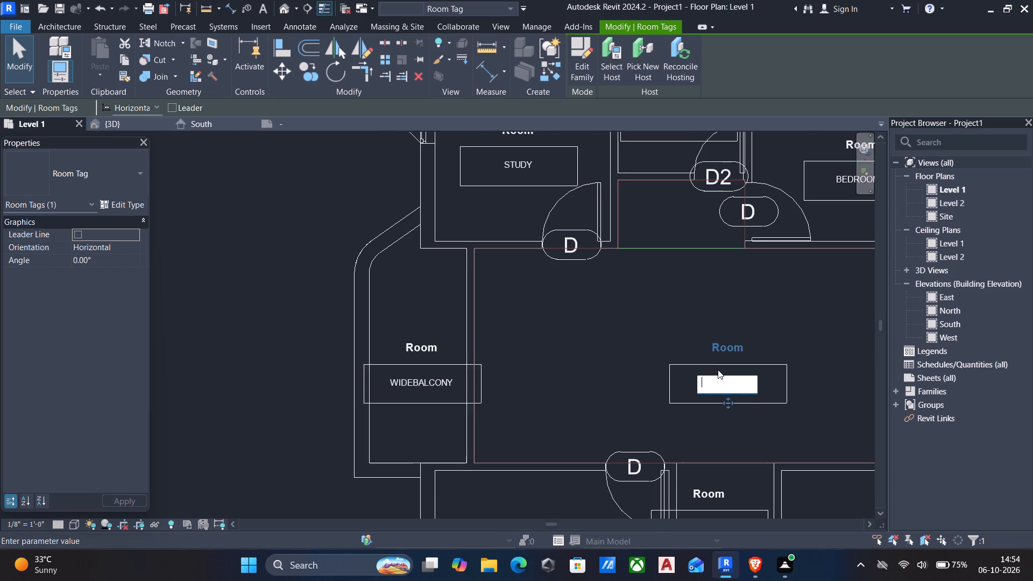
{"action": "type", "text": "LIVING"}
{"action": "key", "text": "space"}
{"action": "key", "text": "shift+ampersand"}
{"action": "key", "text": "space"}
{"action": "type", "text": "DINING"}
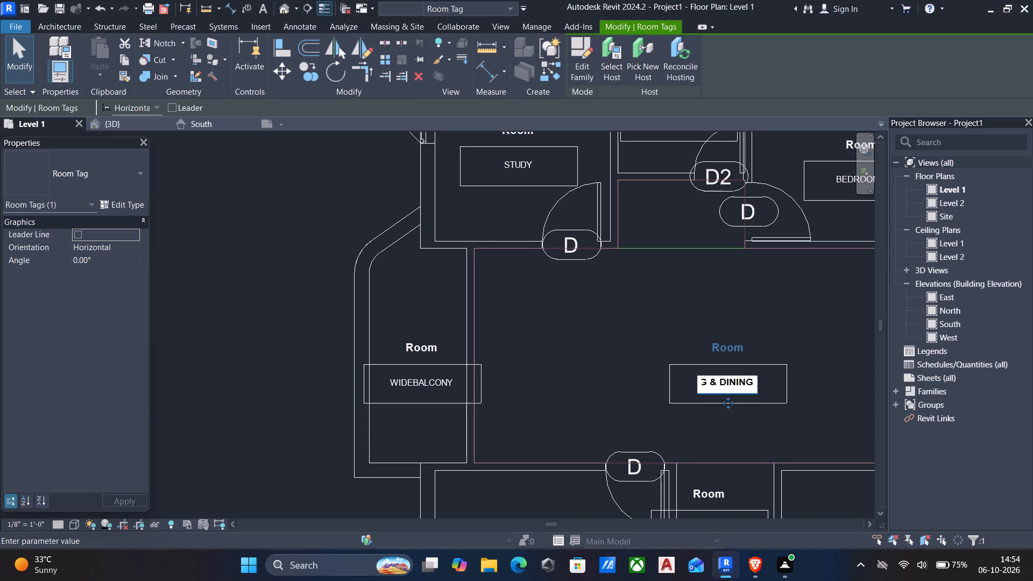
{"action": "left_click", "coordinate": [615, 335]}
Change the number in the room tag of the large W2-window room below LIVING & DINING to M-BEDROOM.
{"action": "scroll", "coordinate": [647, 336], "scroll_direction": "down", "scroll_amount": 3}
{"action": "middle_click_drag", "start_coordinate": [652, 343], "coordinate": [555, 329]}
{"action": "middle_click_drag", "start_coordinate": [568, 378], "coordinate": [563, 378]}
{"action": "scroll", "coordinate": [583, 402], "scroll_direction": "down", "scroll_amount": 1}
{"action": "middle_click_drag", "start_coordinate": [583, 402], "coordinate": [588, 336]}
{"action": "middle_click_drag", "start_coordinate": [508, 393], "coordinate": [504, 379]}
{"action": "scroll", "coordinate": [478, 394], "scroll_direction": "up", "scroll_amount": 2}
{"action": "left_click", "coordinate": [494, 440]}
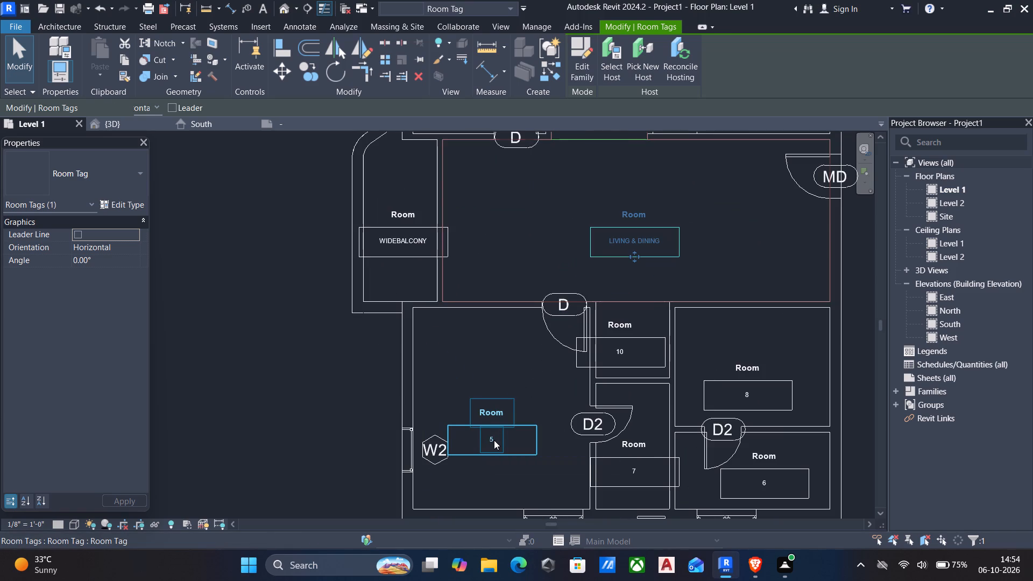
{"action": "left_click", "coordinate": [494, 440]}
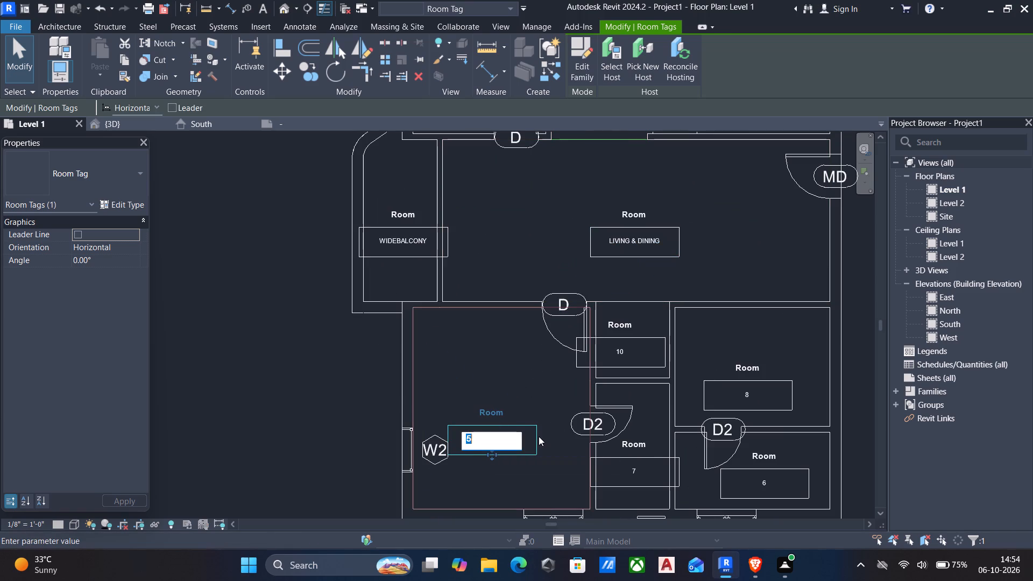
{"action": "type", "text": "M-"}
{"action": "type", "text": "BEDRO"}
{"action": "type", "text": "OM"}
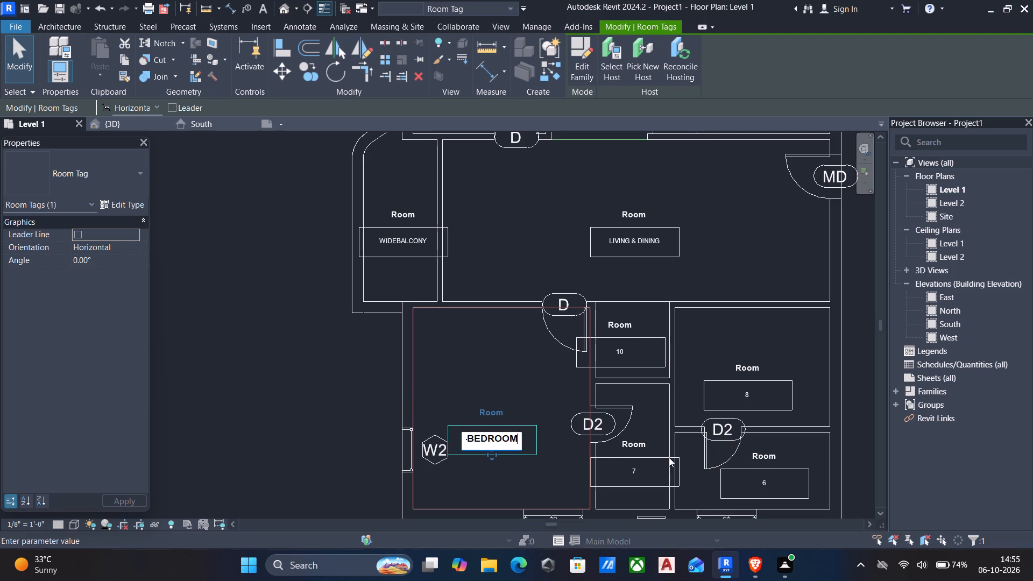
{"action": "middle_click_drag", "start_coordinate": [704, 474], "coordinate": [692, 471]}
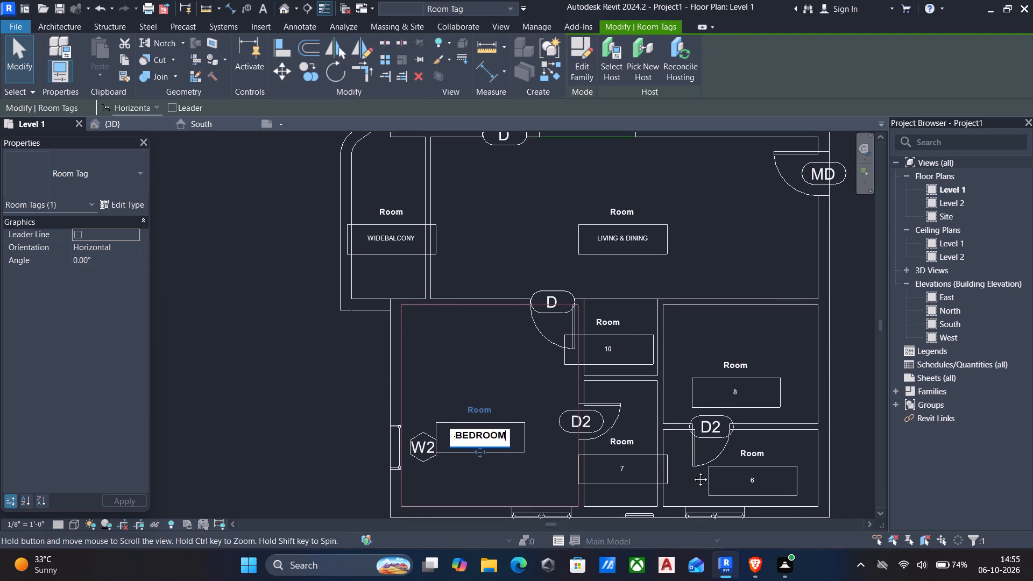
{"action": "middle_click_drag", "start_coordinate": [692, 471], "coordinate": [692, 448]}
{"action": "key", "text": "Return"}
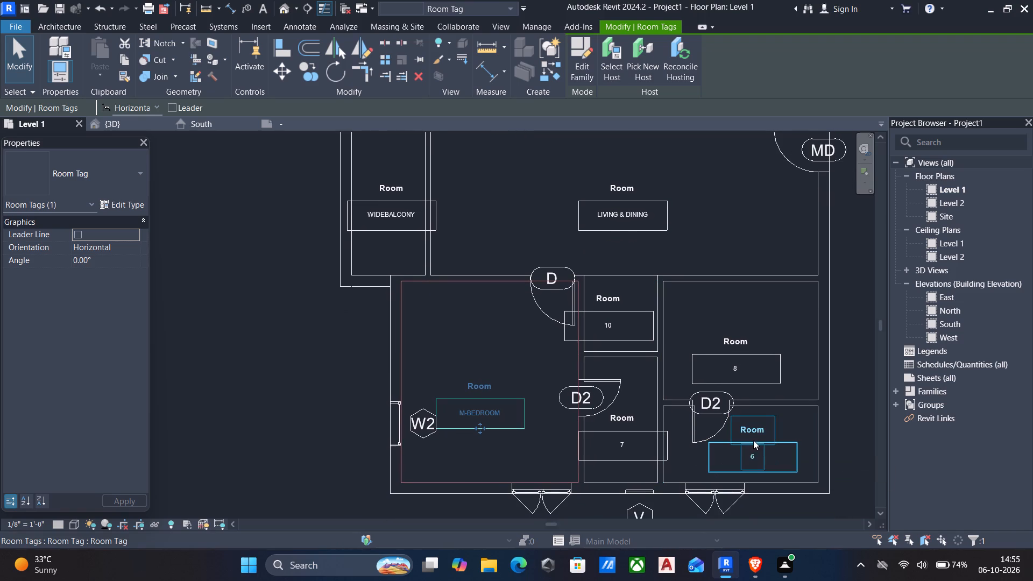
Change the number in the room tag of the narrow room beside M-BEDROOM, next to the V ventilator, to M-TOILET.
{"action": "middle_click_drag", "start_coordinate": [676, 451], "coordinate": [670, 421]}
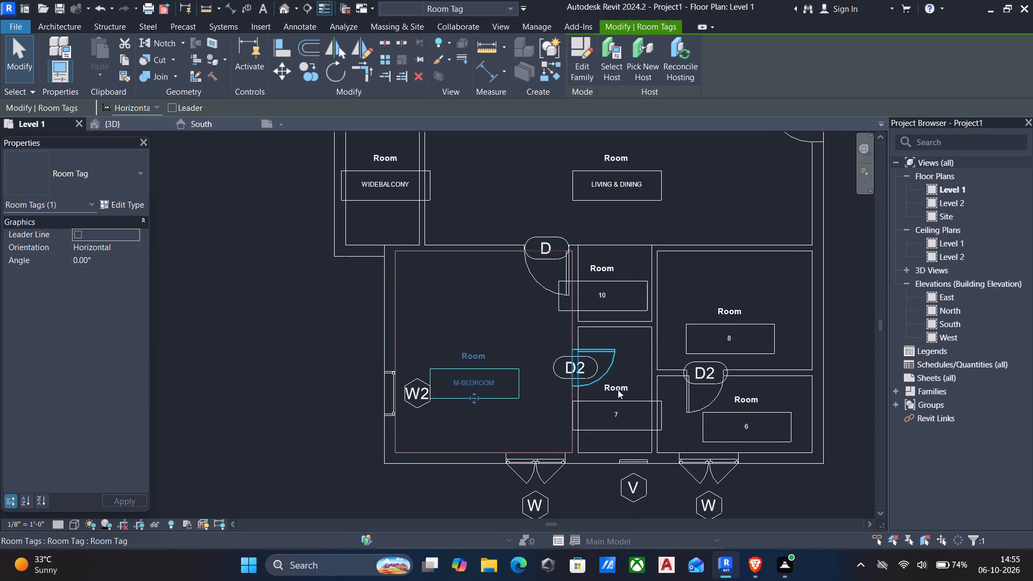
{"action": "left_click", "coordinate": [618, 389]}
{"action": "left_click", "coordinate": [623, 388]}
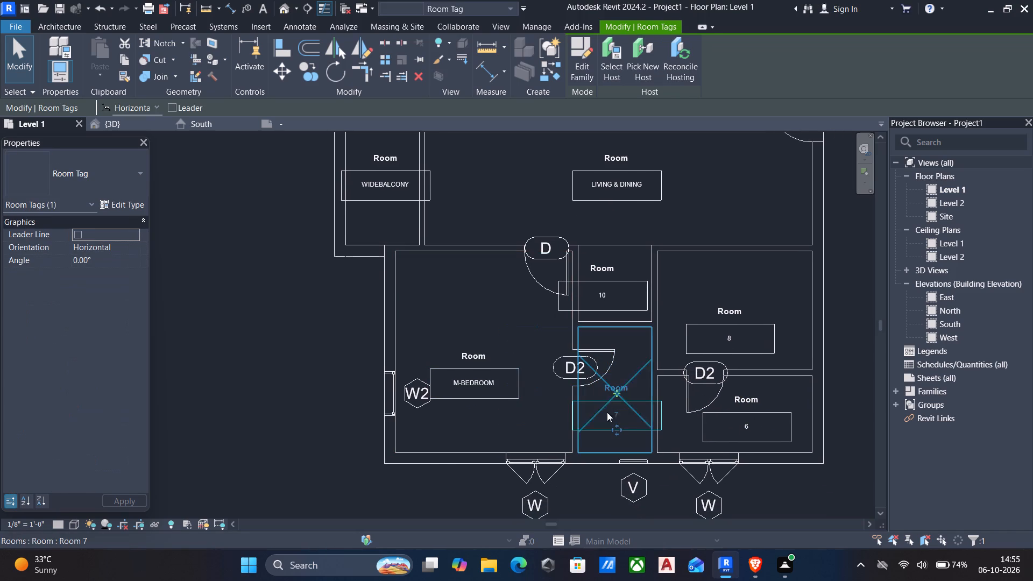
{"action": "left_click", "coordinate": [617, 414]}
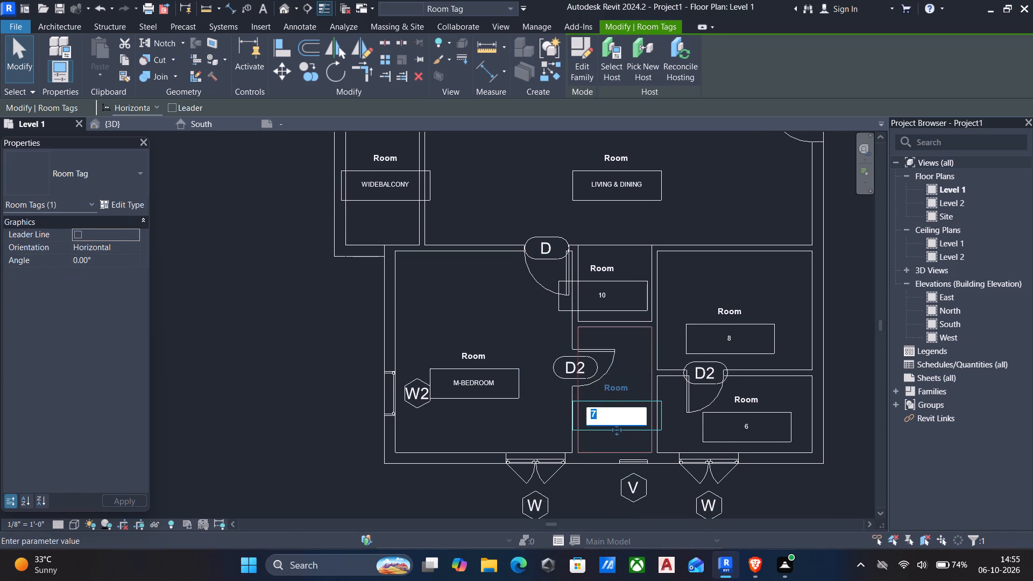
{"action": "key", "text": "BackSpace"}
{"action": "key", "text": "m"}
{"action": "type", "text": "-TOILET"}
{"action": "key", "text": "Return"}
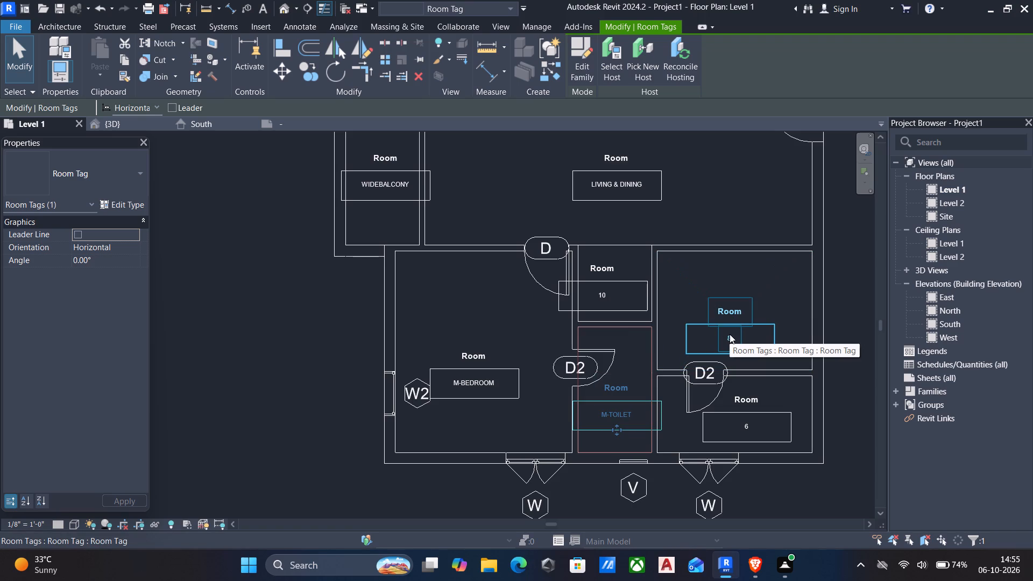
Change the number in the room tag of the room on the other side of M-TOILET to UTILITY.
{"action": "left_click", "coordinate": [746, 424]}
{"action": "left_click", "coordinate": [746, 426]}
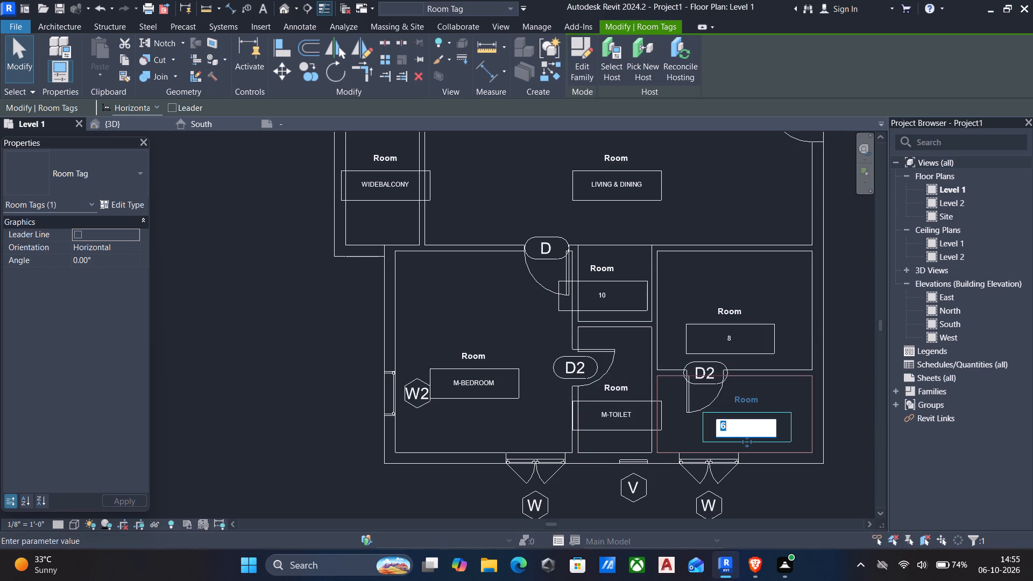
{"action": "type", "text": "UTILITY"}
{"action": "left_click", "coordinate": [845, 423]}
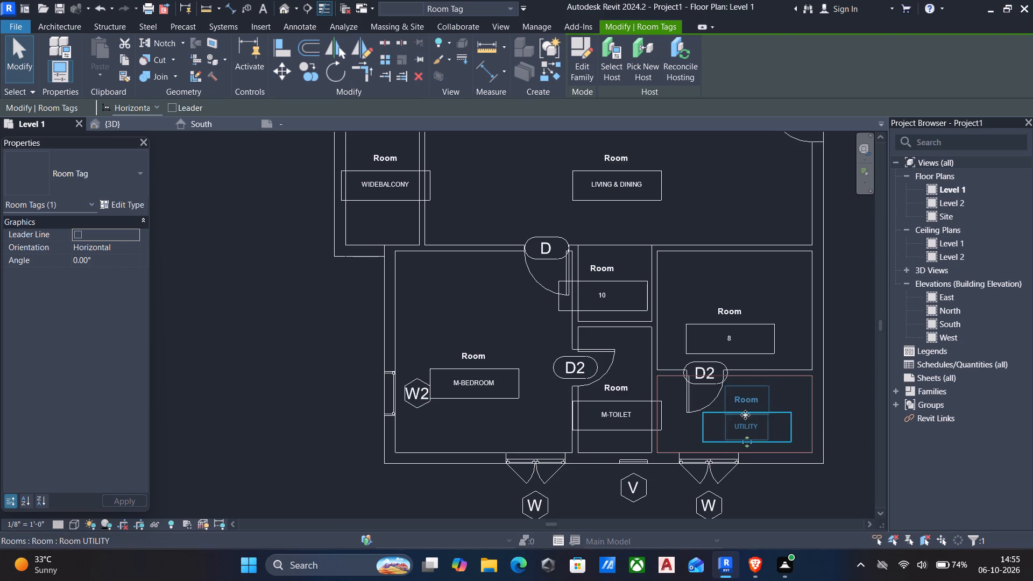
Change the number in the room tag of the room directly above UTILITY to KITCHEN.
{"action": "left_click", "coordinate": [725, 341]}
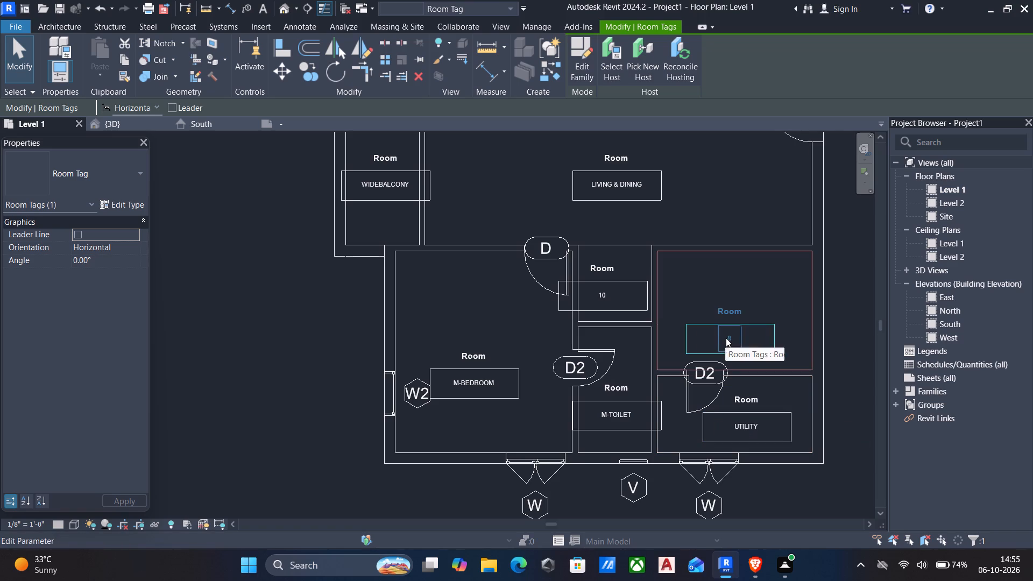
{"action": "left_click", "coordinate": [726, 338]}
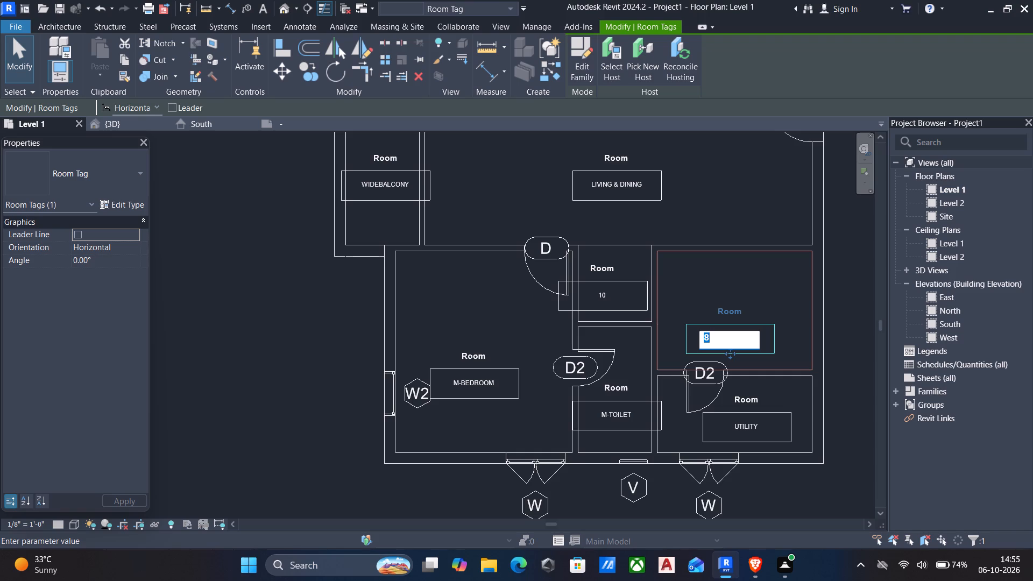
{"action": "type", "text": "KITCHEN"}
{"action": "key", "text": "Return"}
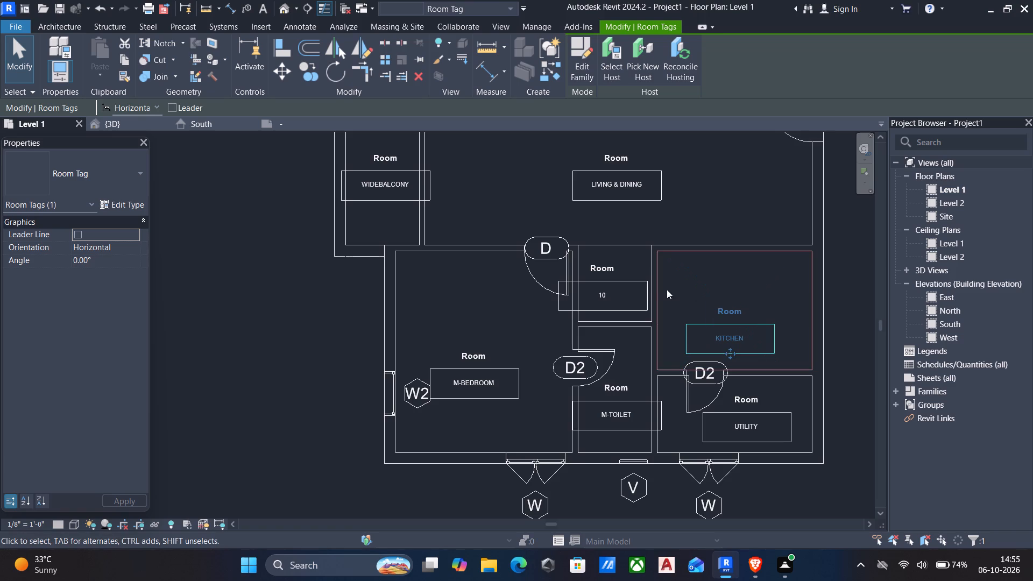
Change the name in the room tag of the small room between M-BEDROOM and KITCHEN to POOJA.
{"action": "left_click", "coordinate": [602, 266]}
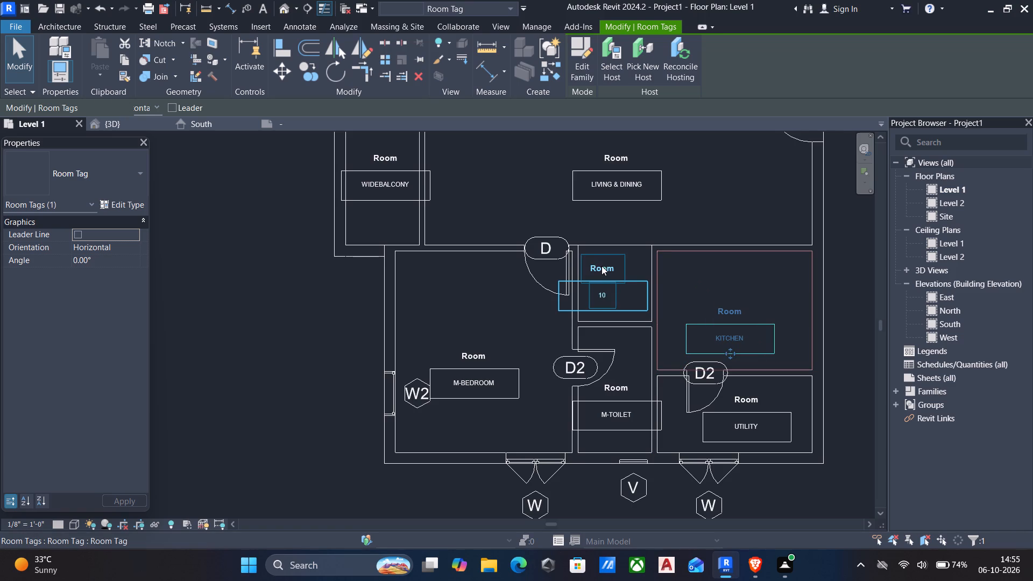
{"action": "left_click", "coordinate": [602, 266]}
{"action": "key", "text": "BackSpace"}
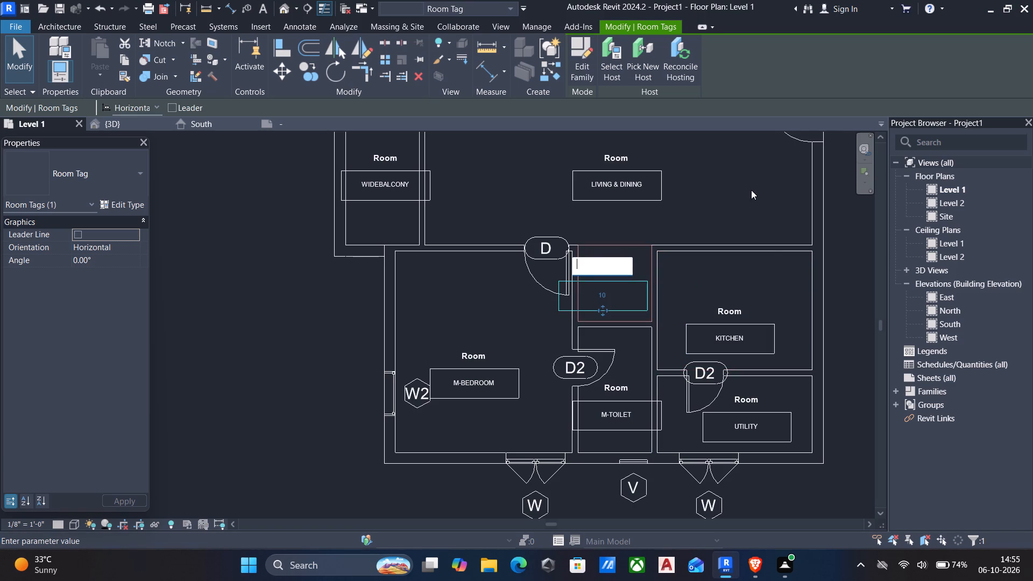
{"action": "type", "text": "POOJA"}
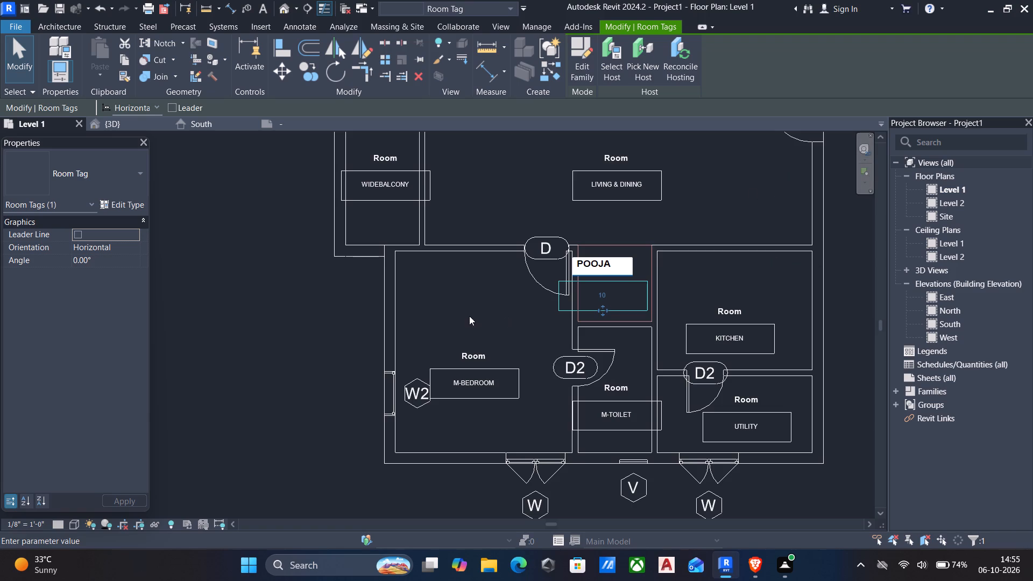
{"action": "left_click", "coordinate": [479, 314]}
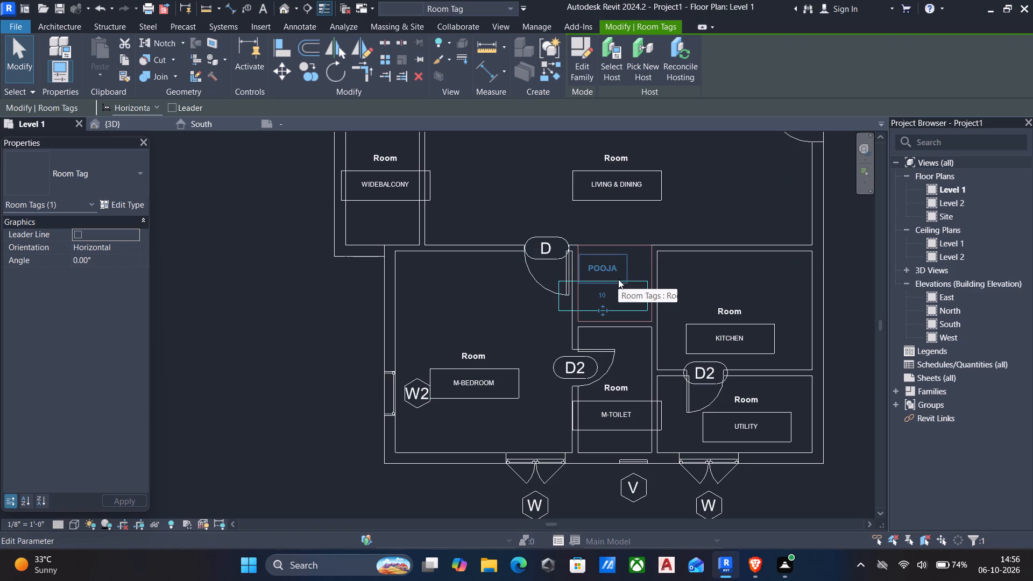
Open the Room Tag family for editing from the STUDY room's tag.
{"action": "middle_click_drag", "start_coordinate": [647, 273], "coordinate": [631, 279]}
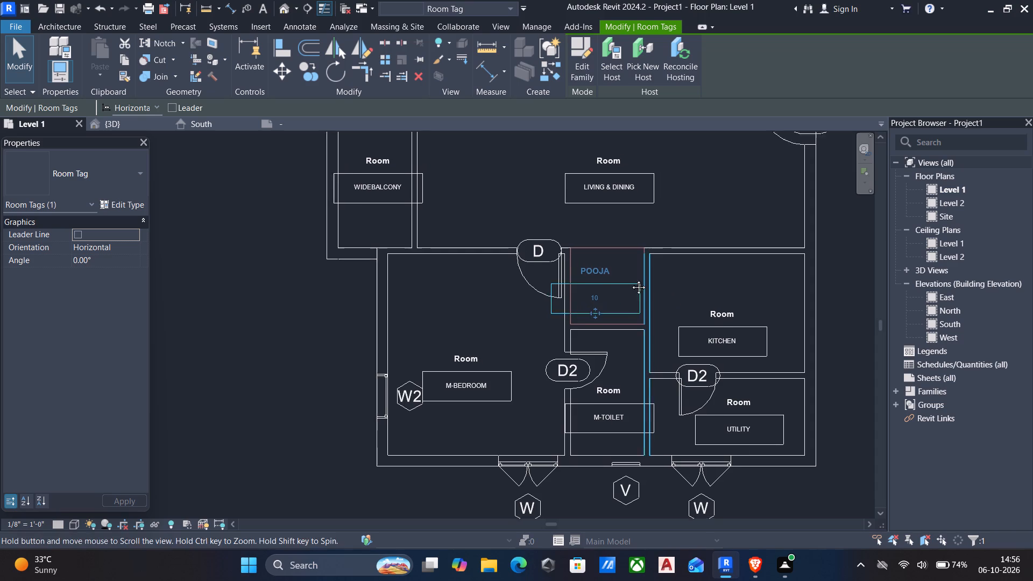
{"action": "middle_click_drag", "start_coordinate": [631, 279], "coordinate": [605, 301]}
{"action": "scroll", "coordinate": [605, 301], "scroll_direction": "down", "scroll_amount": 2}
{"action": "middle_click_drag", "start_coordinate": [607, 280], "coordinate": [591, 287]}
{"action": "middle_click_drag", "start_coordinate": [546, 266], "coordinate": [541, 303]}
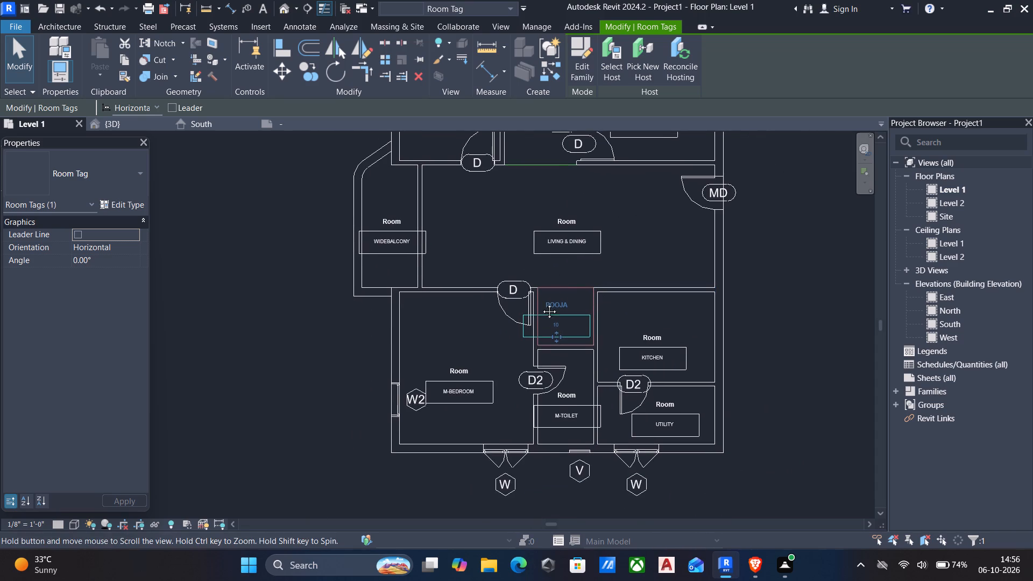
{"action": "middle_click_drag", "start_coordinate": [541, 303], "coordinate": [541, 305]}
{"action": "middle_click_drag", "start_coordinate": [507, 222], "coordinate": [522, 303]}
{"action": "left_click", "coordinate": [451, 216]}
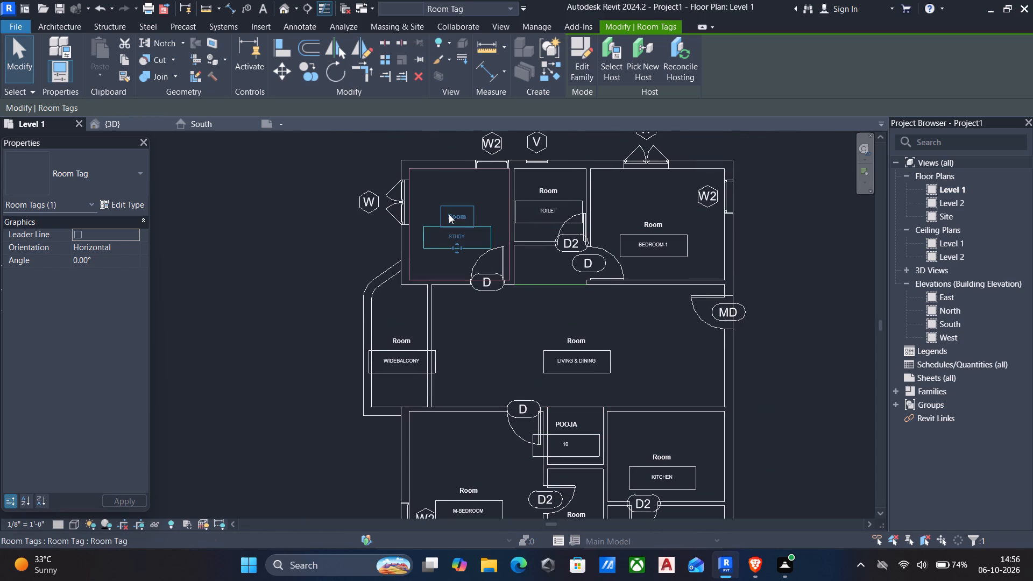
{"action": "left_click", "coordinate": [585, 68]}
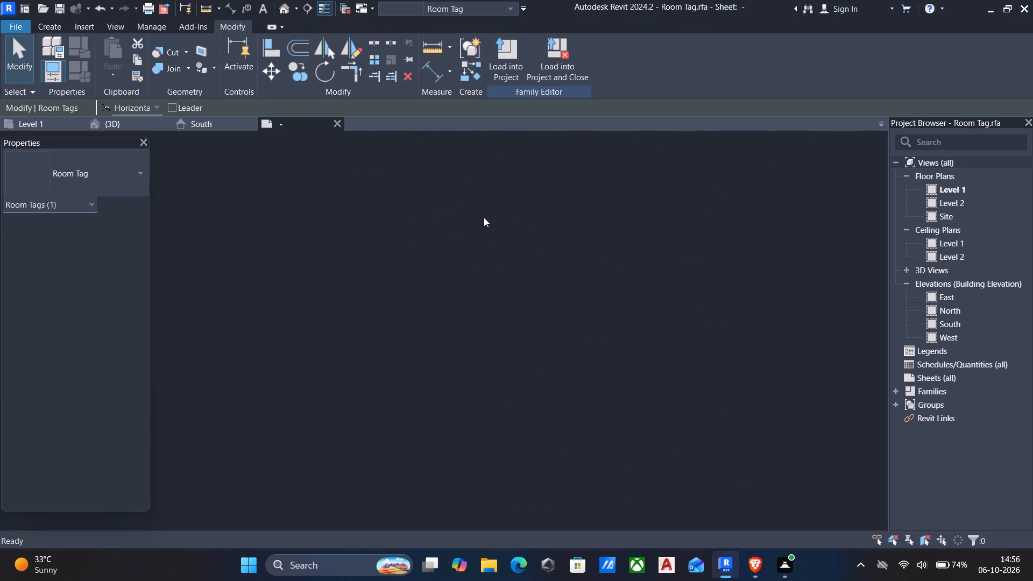
Copy the Room name label straight up, about 0.32 inch above the original.
{"action": "scroll", "coordinate": [462, 227], "scroll_direction": "down", "scroll_amount": 1}
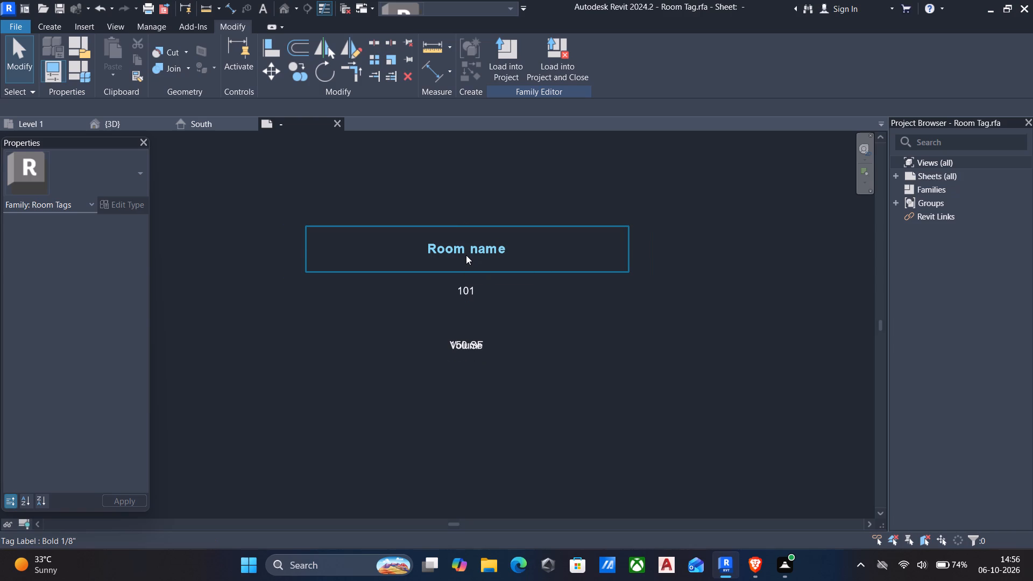
{"action": "left_click", "coordinate": [466, 255]}
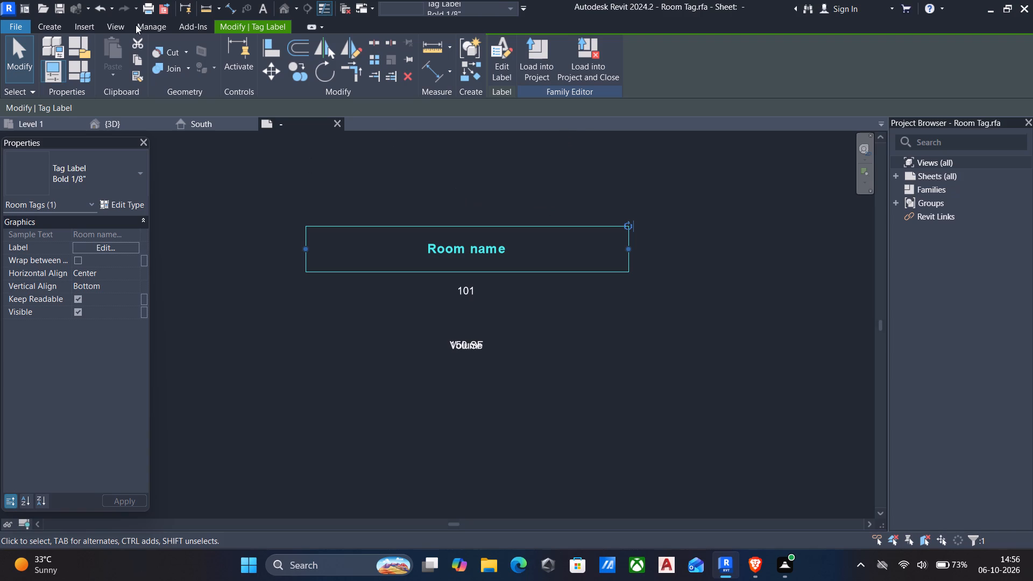
{"action": "left_click", "coordinate": [289, 67]}
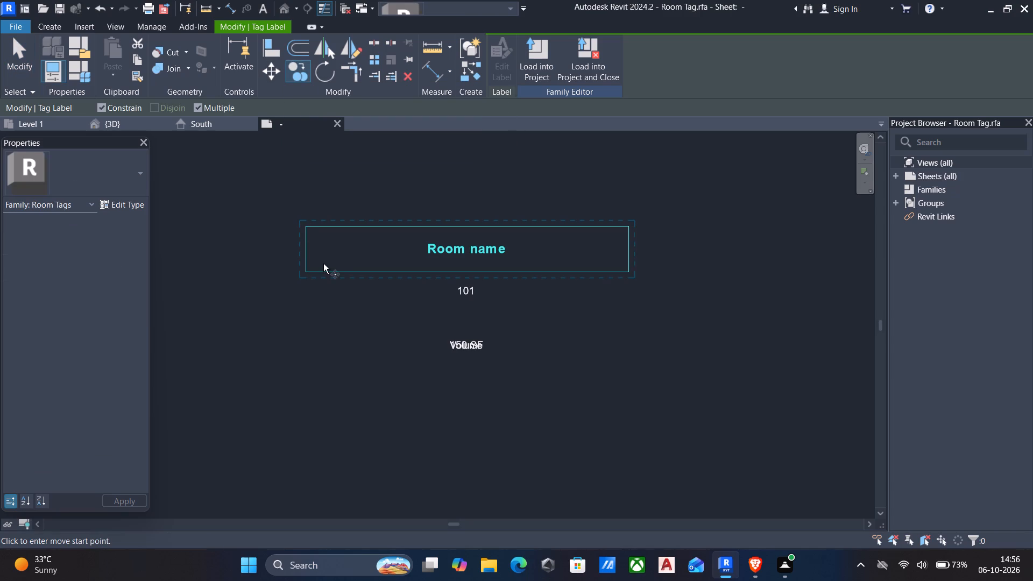
{"action": "left_click", "coordinate": [298, 273]}
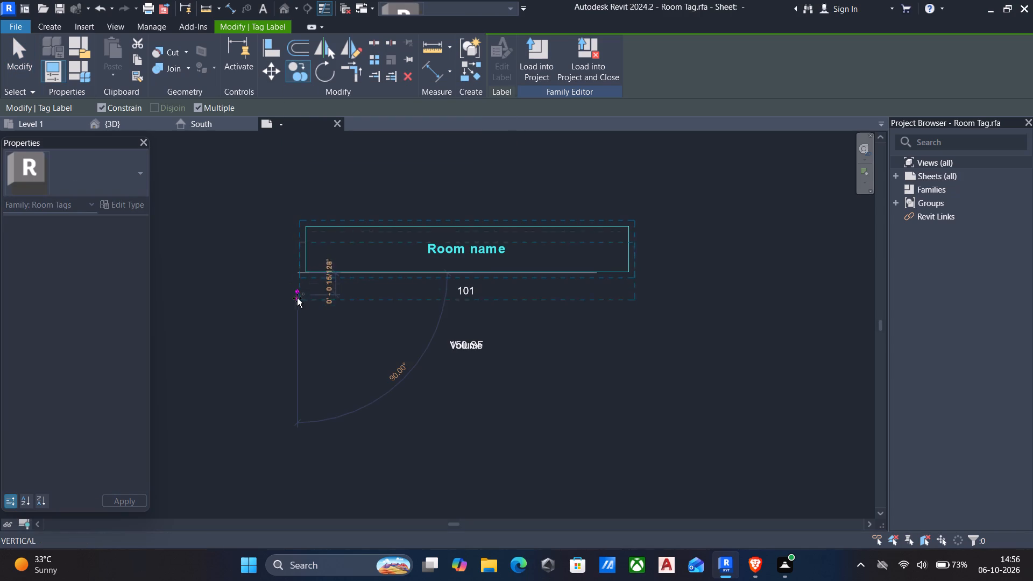
{"action": "scroll", "coordinate": [292, 348], "scroll_direction": "up", "scroll_amount": 3}
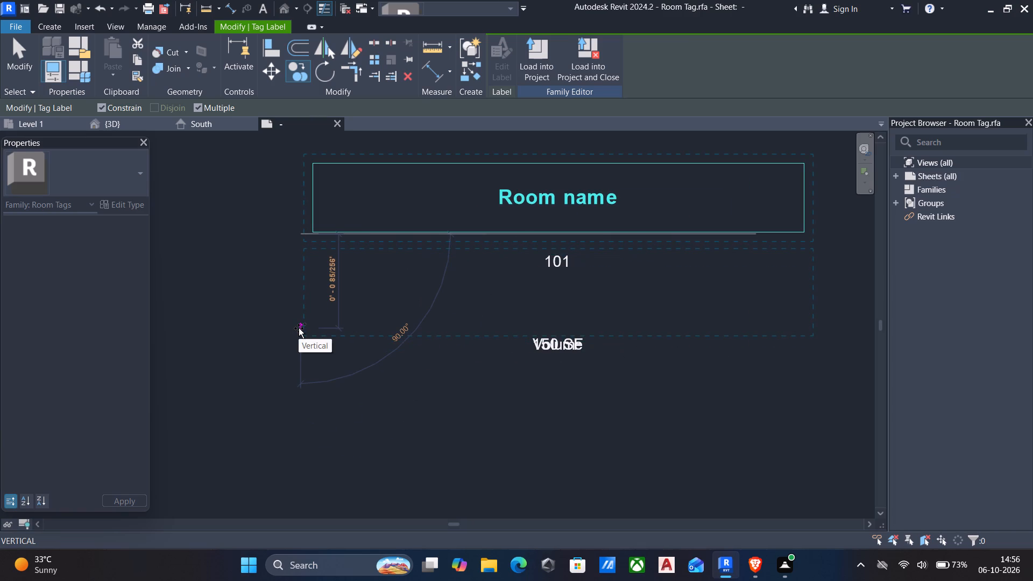
{"action": "middle_click_drag", "start_coordinate": [299, 328], "coordinate": [296, 396]}
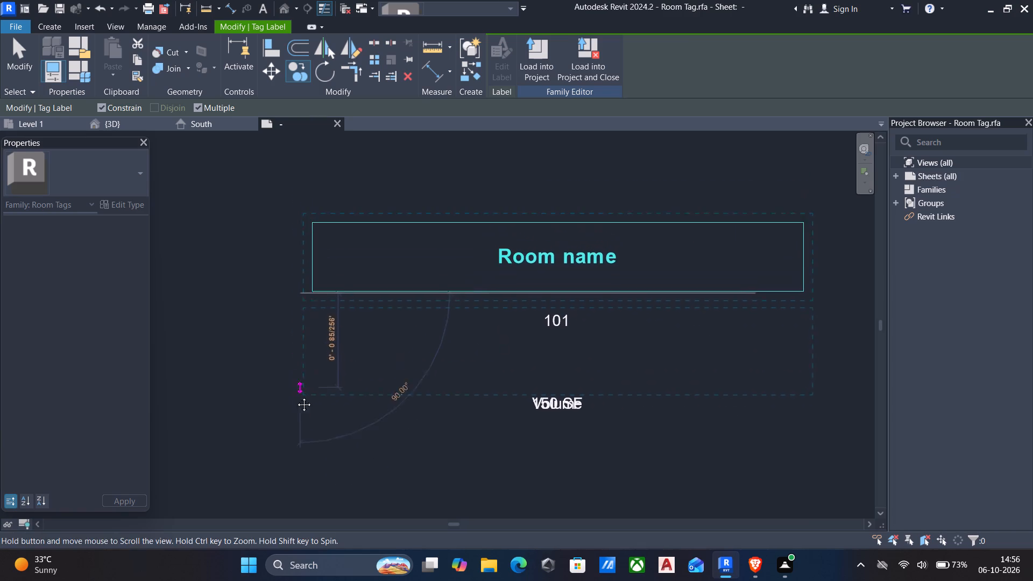
{"action": "middle_click_drag", "start_coordinate": [296, 396], "coordinate": [293, 402]}
{"action": "scroll", "coordinate": [306, 216], "scroll_direction": "up", "scroll_amount": 2}
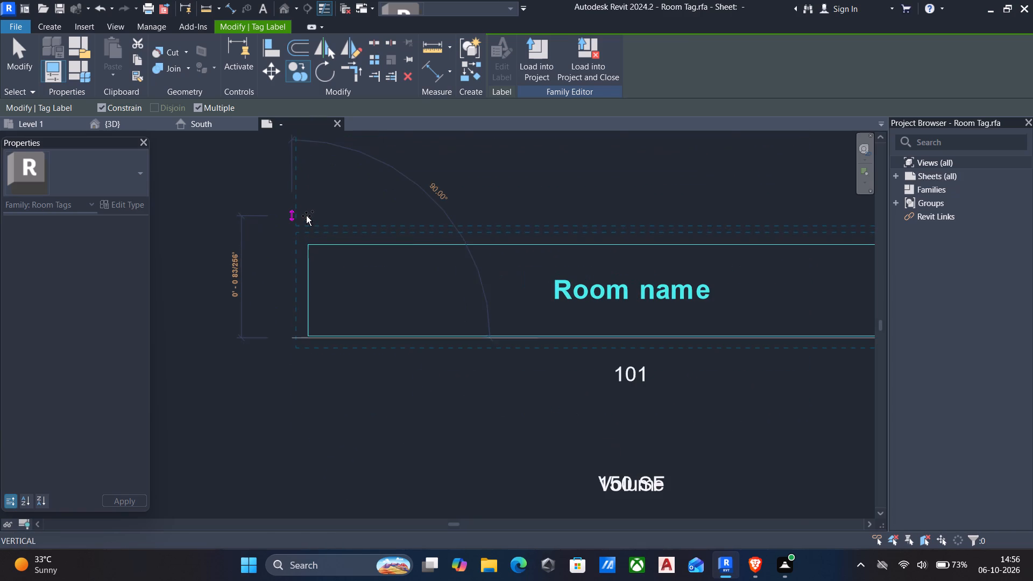
{"action": "left_click", "coordinate": [303, 219]}
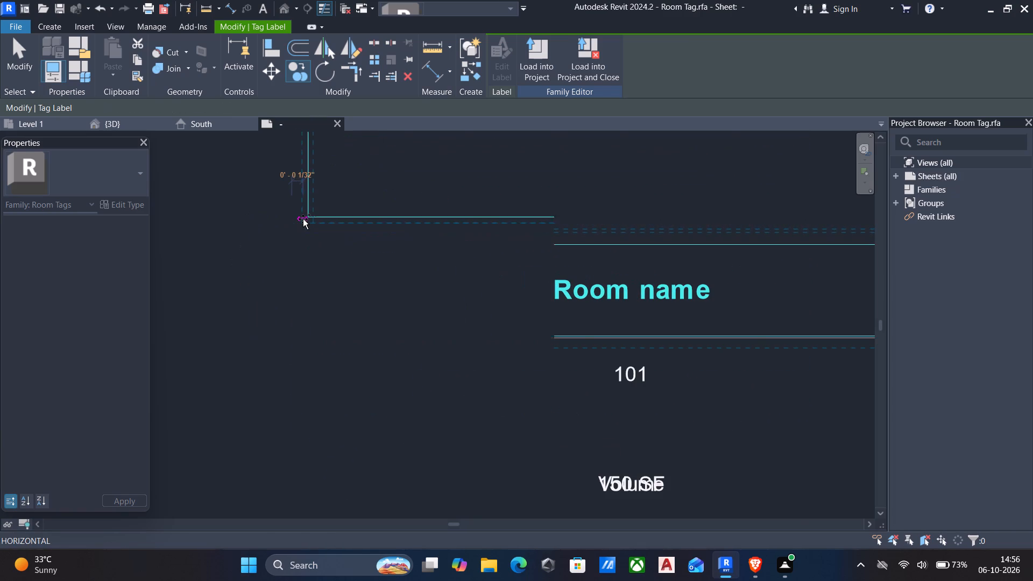
{"action": "scroll", "coordinate": [311, 226], "scroll_direction": "down", "scroll_amount": 4}
{"action": "key", "text": "Escape"}
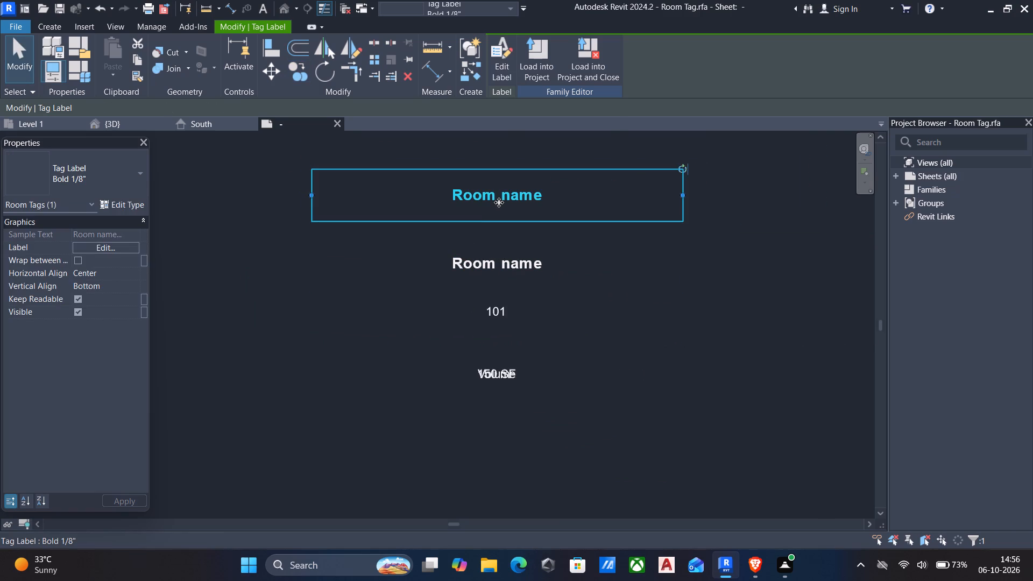
{"action": "key", "text": "Escape"}
Start a calculated value named LENGTH with type Length in the upper Room name label.
{"action": "left_click", "coordinate": [482, 197]}
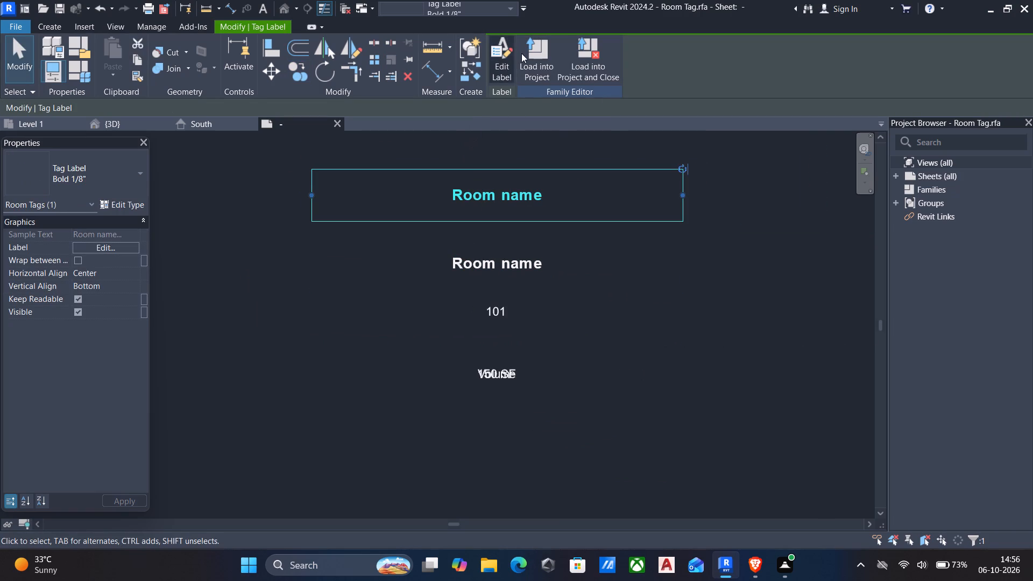
{"action": "left_click", "coordinate": [492, 60]}
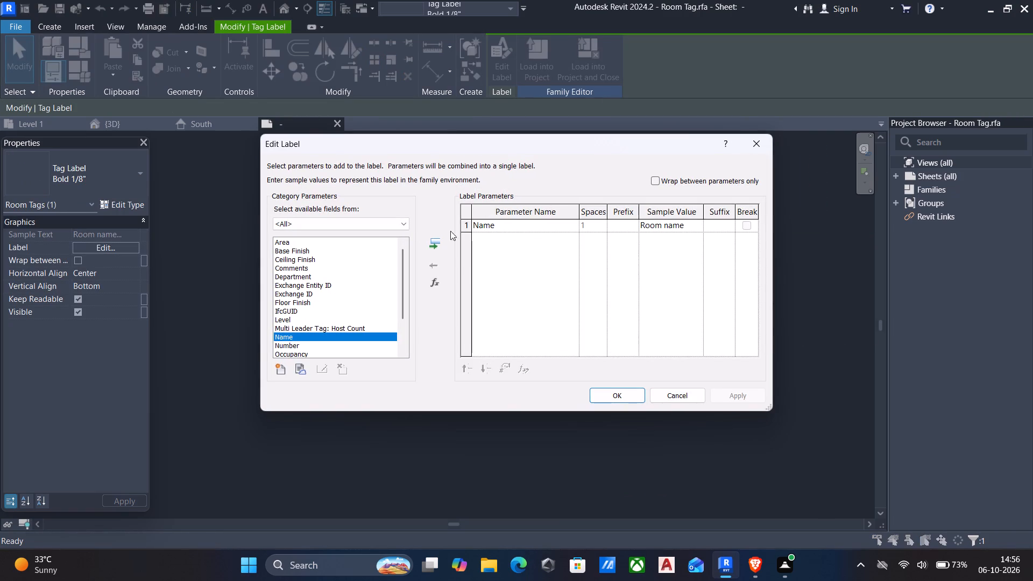
{"action": "left_click", "coordinate": [433, 285]}
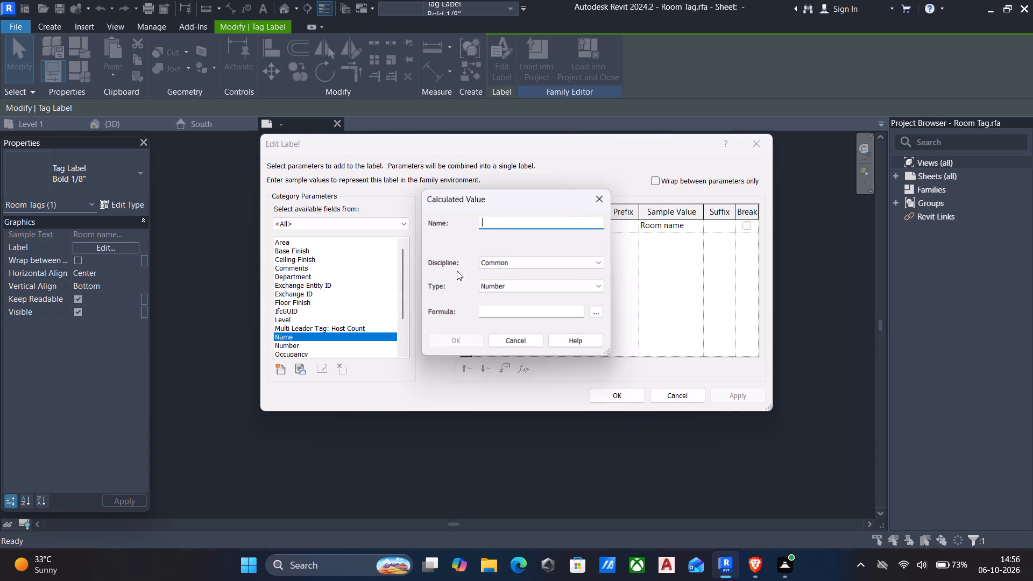
{"action": "type", "text": "LENGTH"}
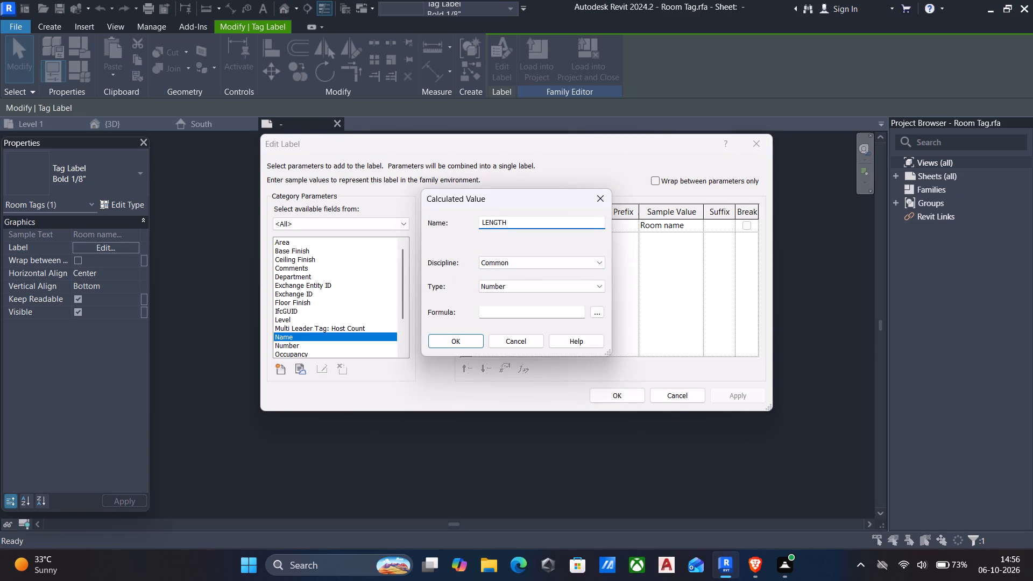
{"action": "left_click", "coordinate": [536, 290]}
{"action": "left_click", "coordinate": [483, 351]}
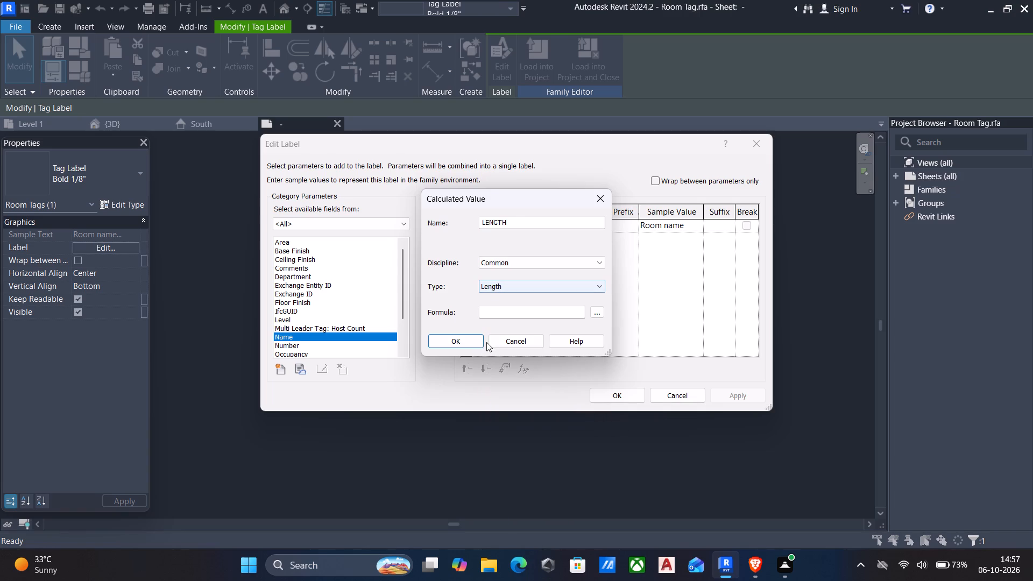
Begin the LENGTH formula with (Perimeter+sqrt(Perimeter^2, picking Perimeter from the available fields.
{"action": "left_click", "coordinate": [513, 314]}
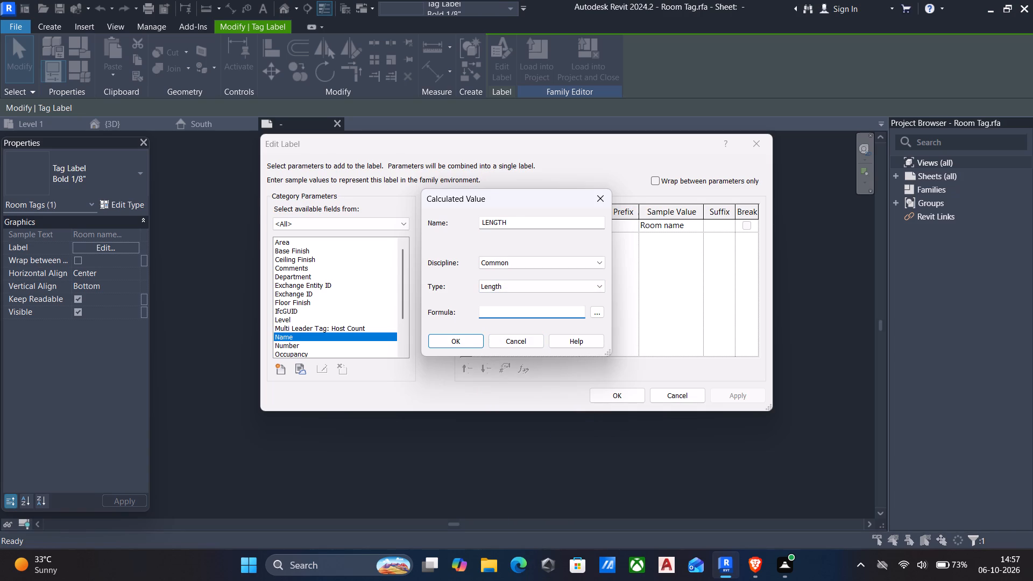
{"action": "key", "text": "shift+parenleft"}
{"action": "key", "text": "p"}
{"action": "key", "text": "BackSpace"}
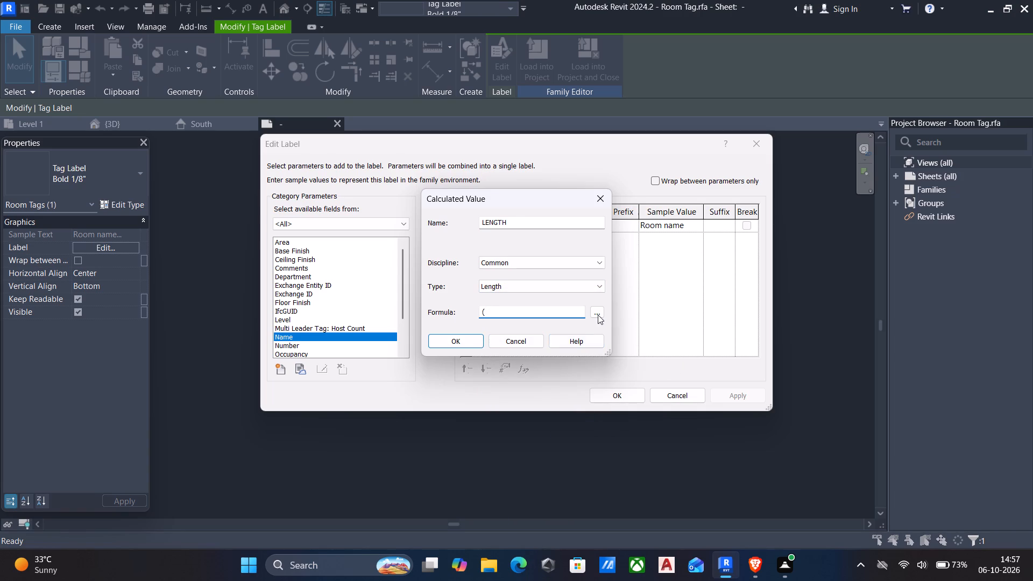
{"action": "left_click", "coordinate": [596, 314]}
{"action": "scroll", "coordinate": [460, 270], "scroll_direction": "down", "scroll_amount": 5}
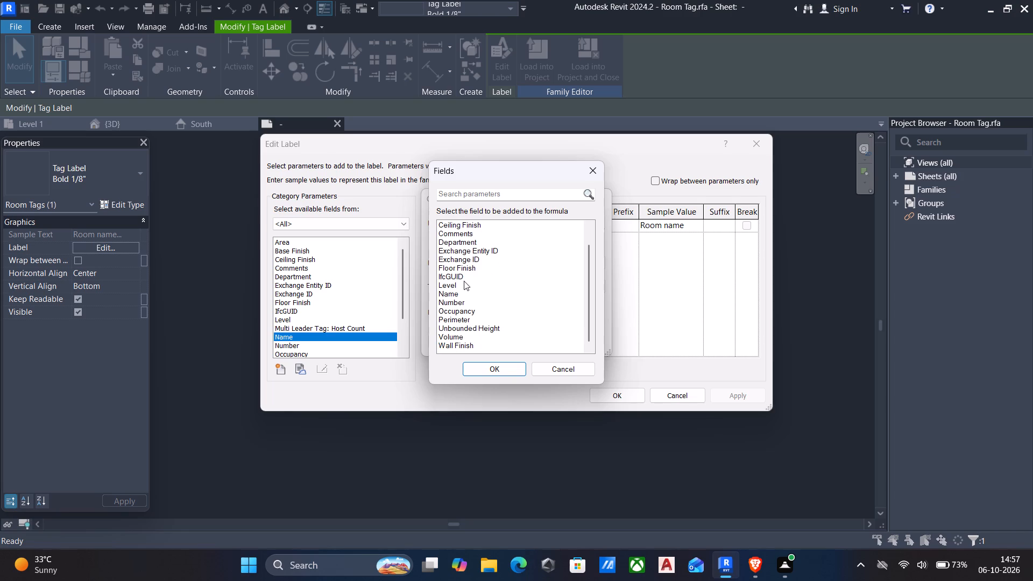
{"action": "left_click", "coordinate": [455, 321]}
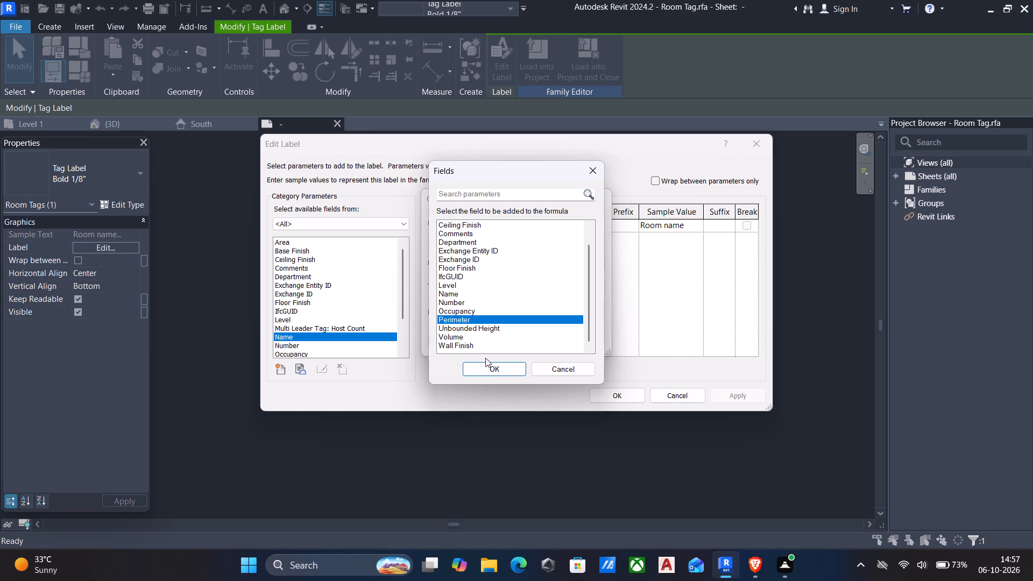
{"action": "left_click", "coordinate": [490, 365]}
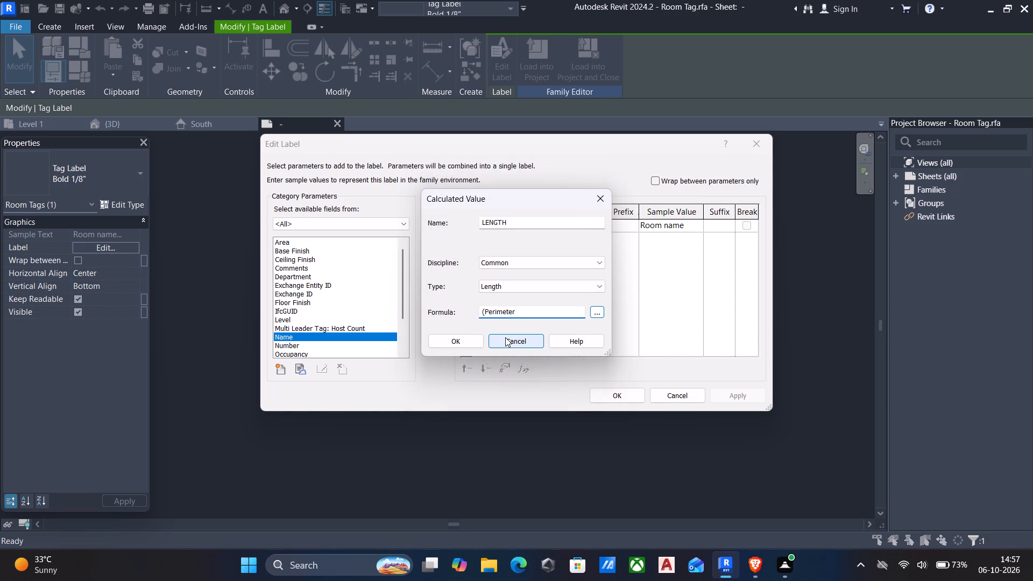
{"action": "key", "text": "plus"}
{"action": "type", "text": "sqrt"}
{"action": "key", "text": "shift+parenleft"}
{"action": "left_click", "coordinate": [597, 313]}
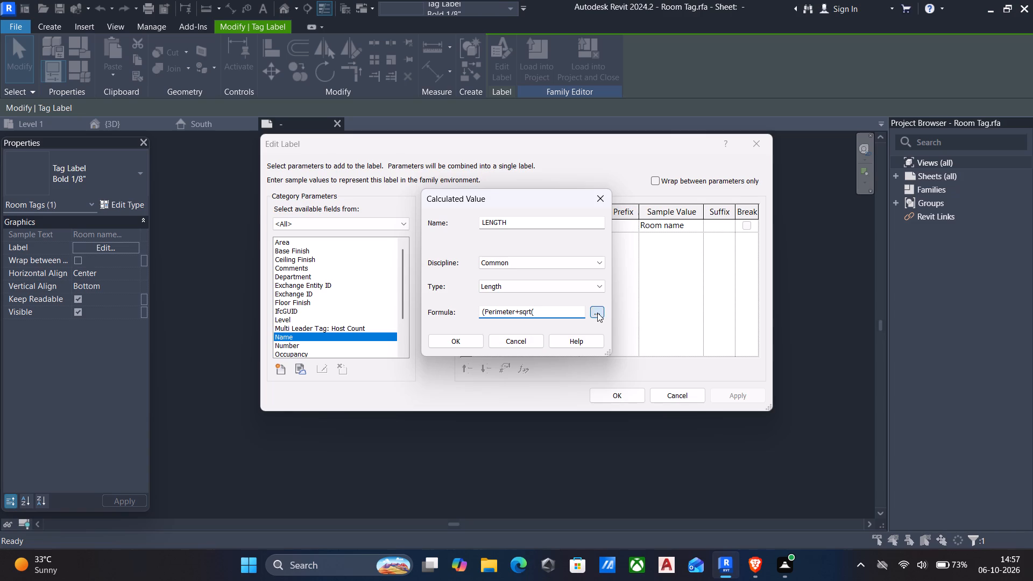
{"action": "scroll", "coordinate": [466, 289], "scroll_direction": "down", "scroll_amount": 4}
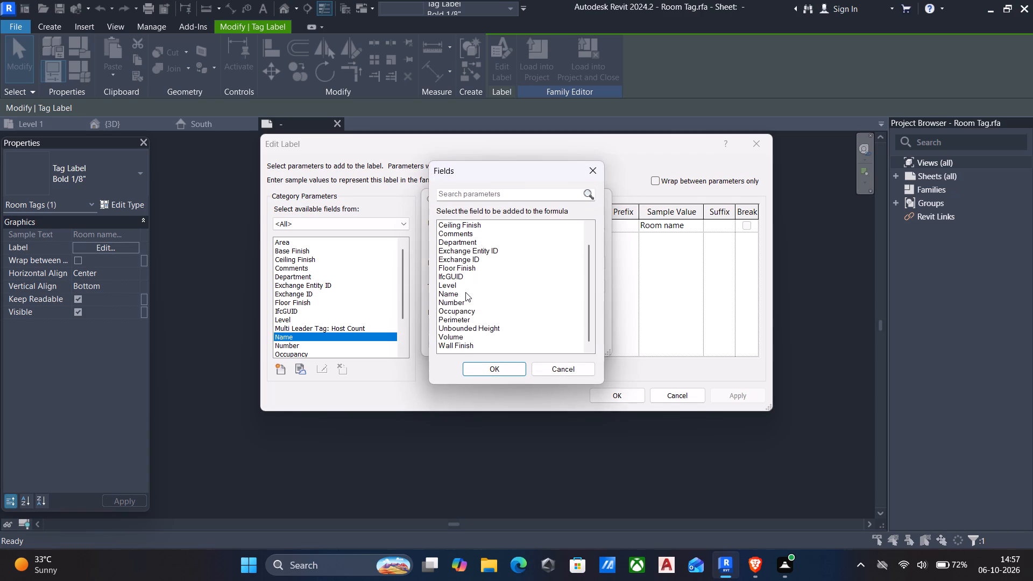
{"action": "left_click", "coordinate": [456, 317]}
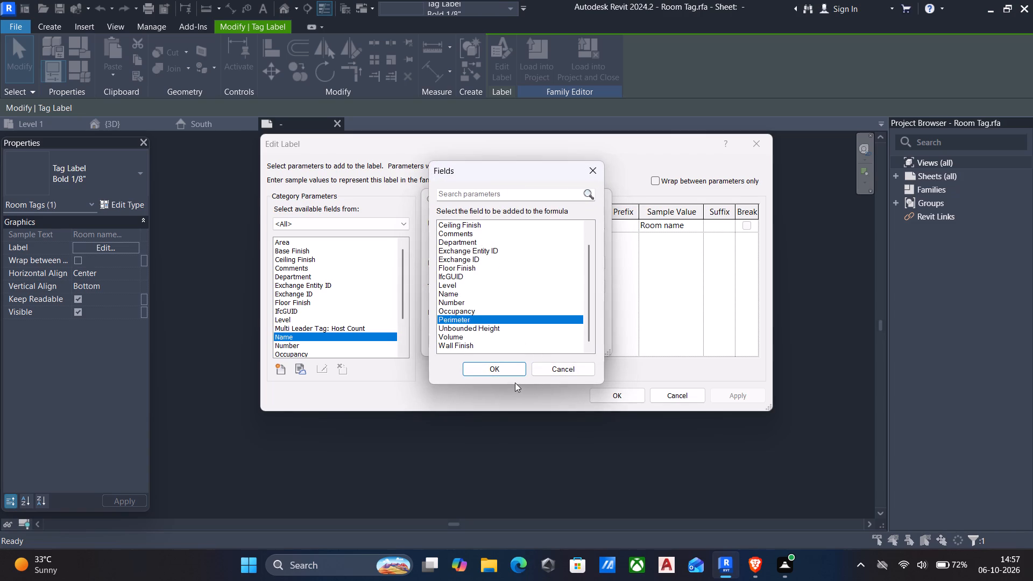
{"action": "left_click", "coordinate": [507, 371]}
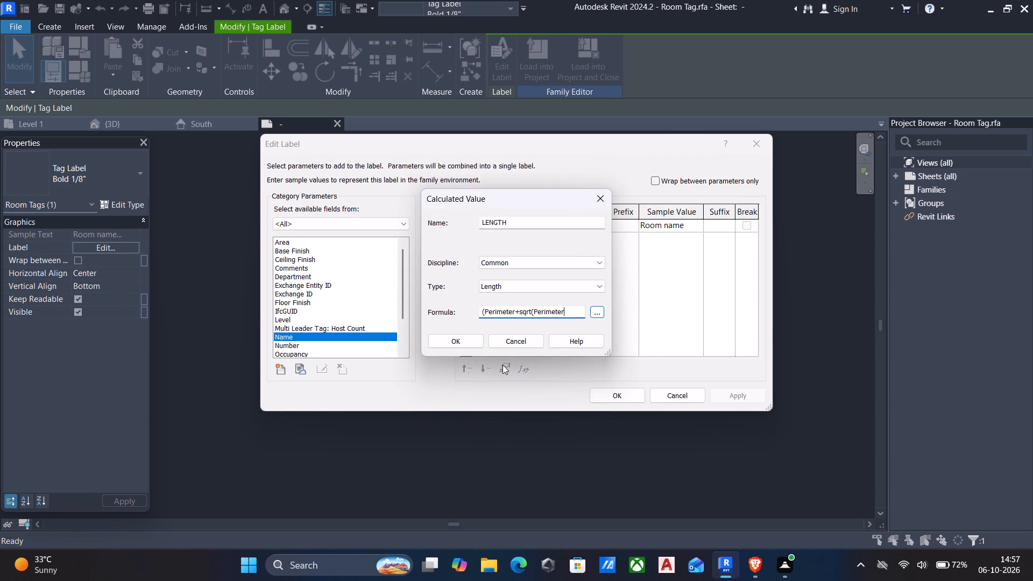
{"action": "type", "text": "^2"}
Complete the LENGTH formula with -16*Area))/4, picking Area from the available fields, and add the calculated value to the label.
{"action": "type", "text": "-1"}
{"action": "key", "text": "6"}
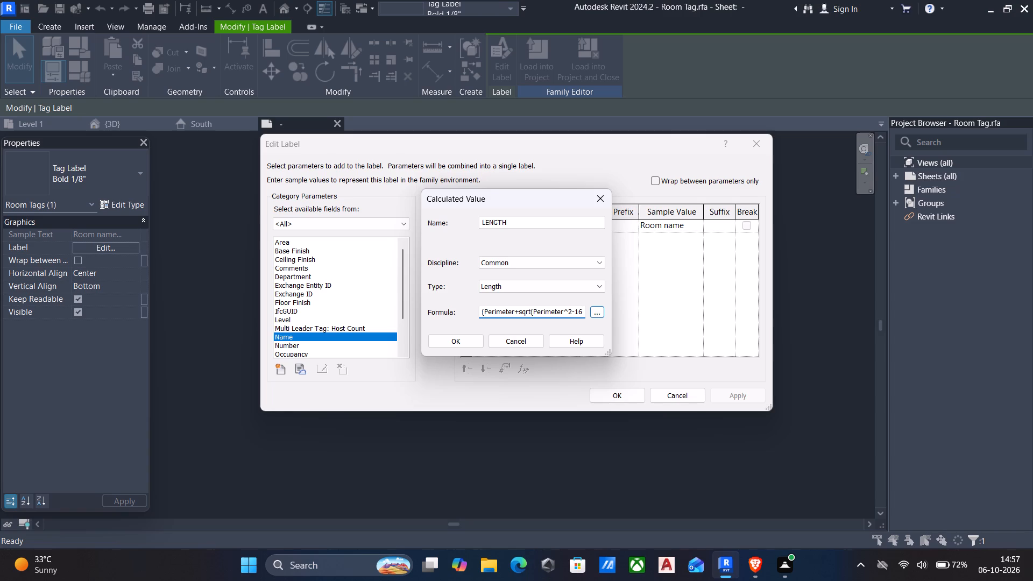
{"action": "key", "text": "asterisk"}
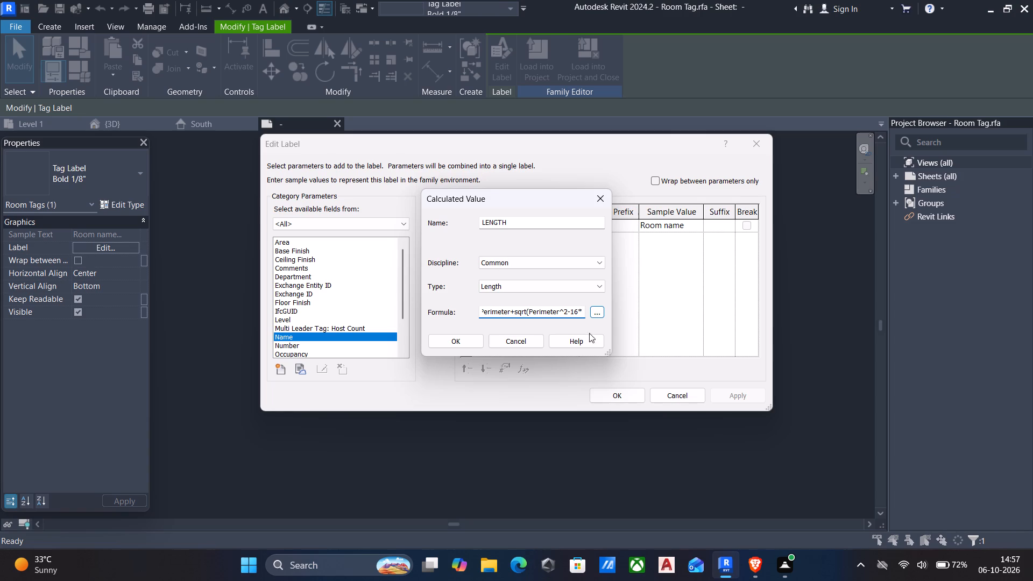
{"action": "left_click", "coordinate": [598, 311]}
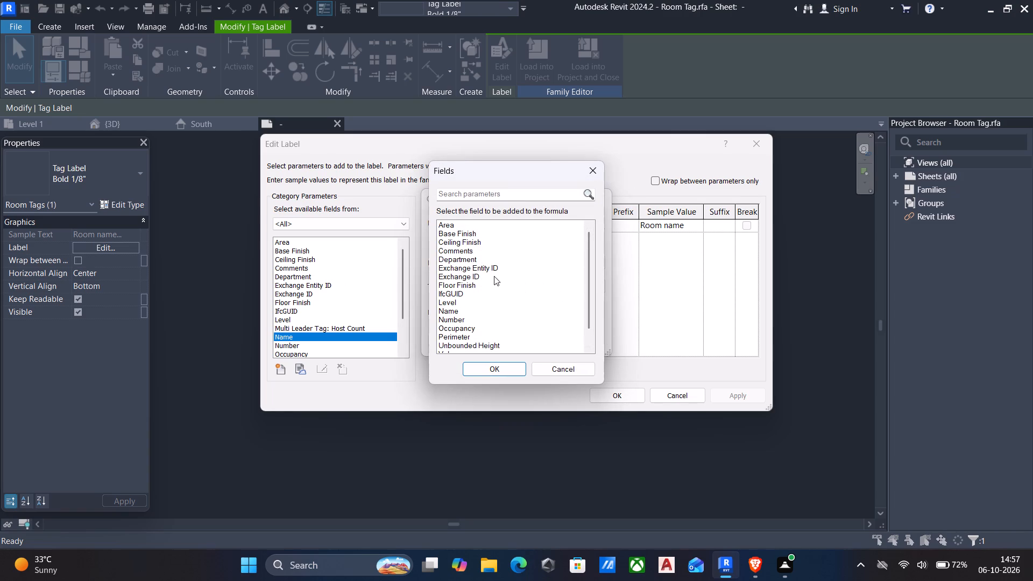
{"action": "left_click", "coordinate": [445, 224]}
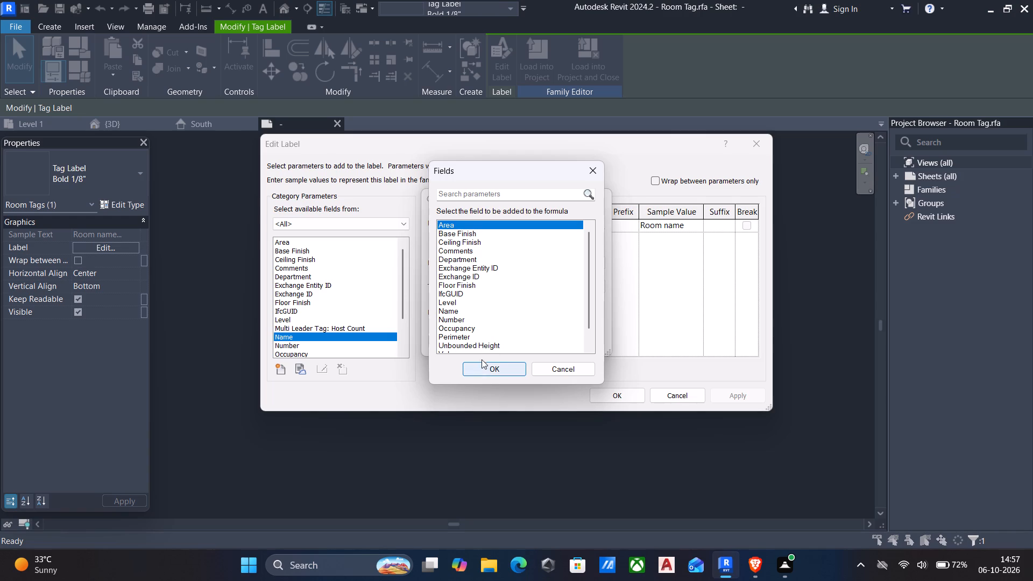
{"action": "left_click", "coordinate": [481, 366]}
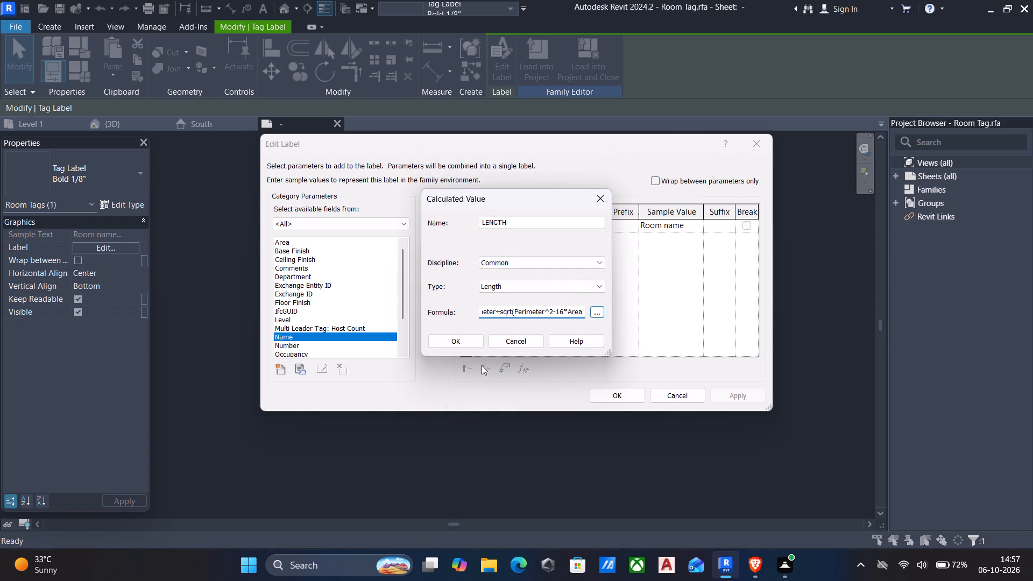
{"action": "type", "text": "))"}
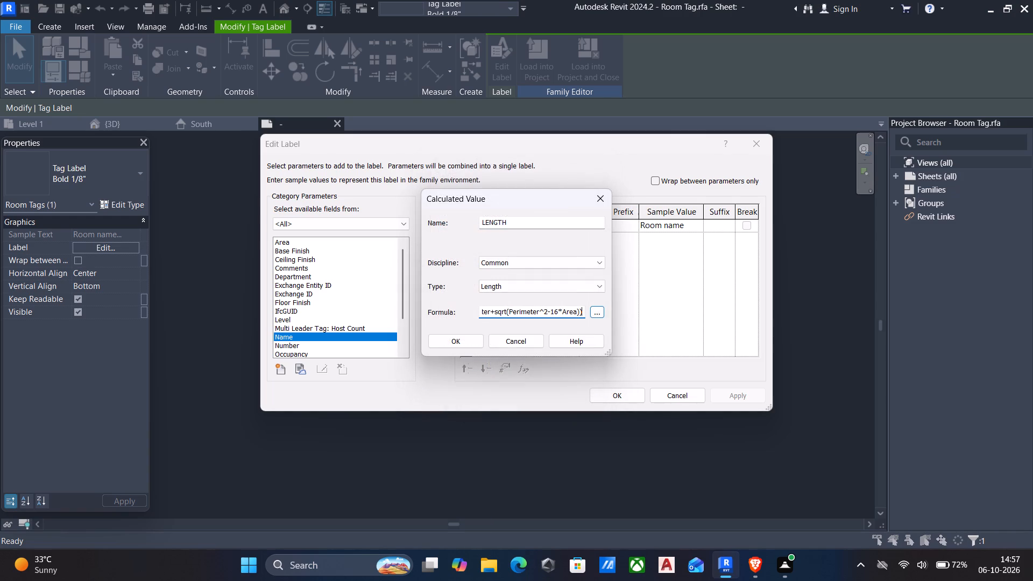
{"action": "key", "text": "slash"}
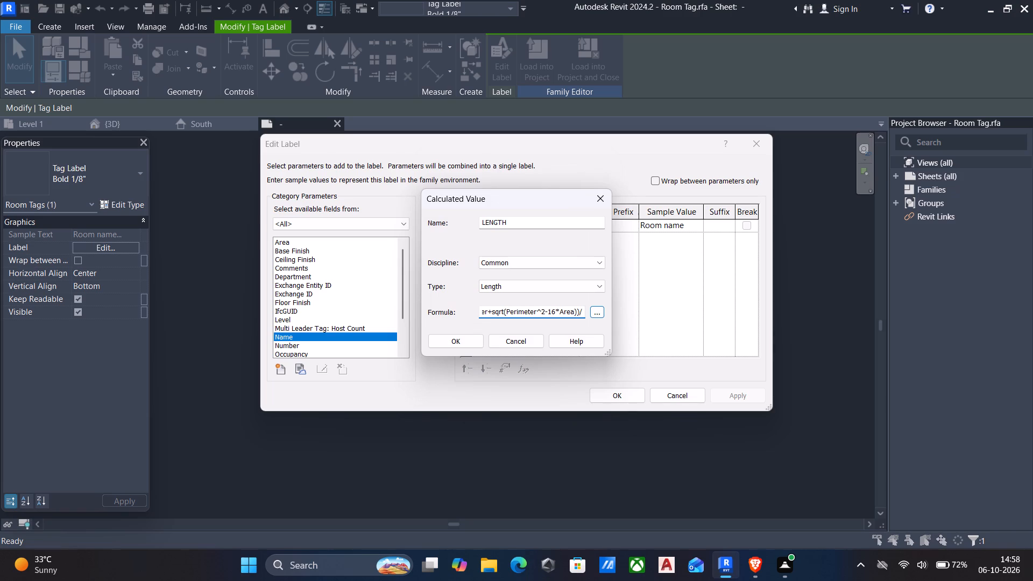
{"action": "key", "text": "4"}
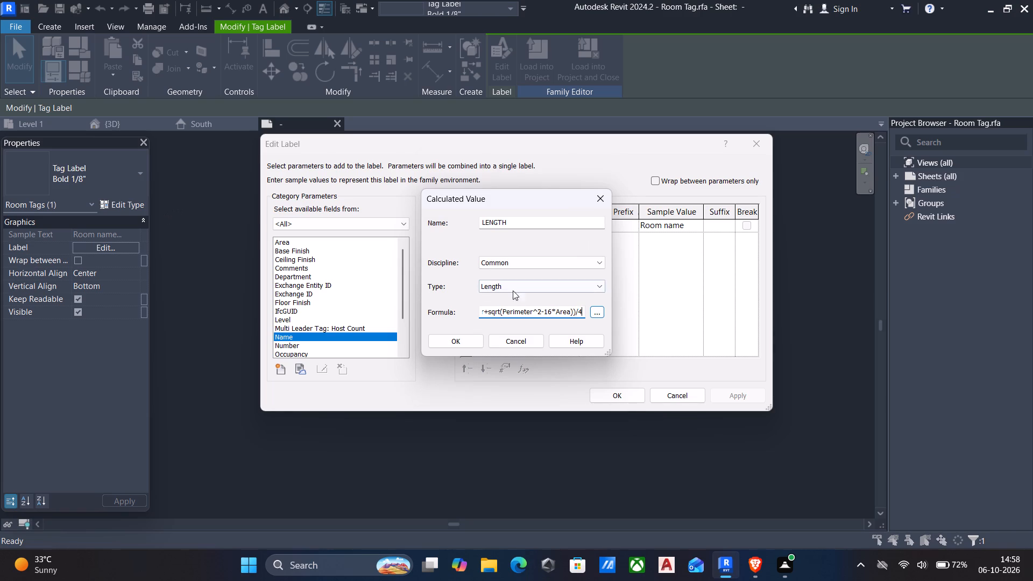
{"action": "left_click", "coordinate": [450, 341]}
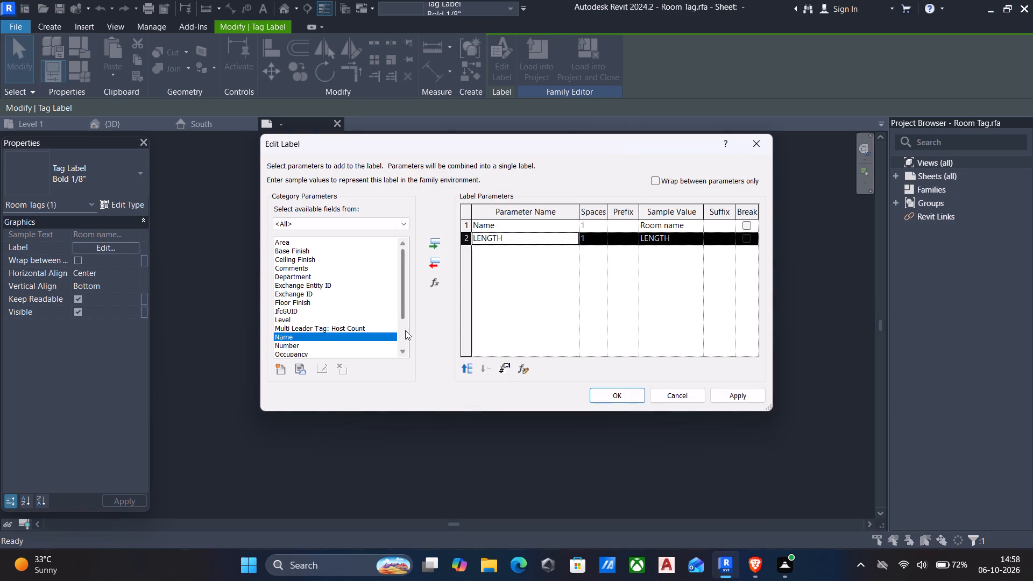
Start a second calculated value named WIDTH with type Length in the upper label.
{"action": "left_click", "coordinate": [435, 281]}
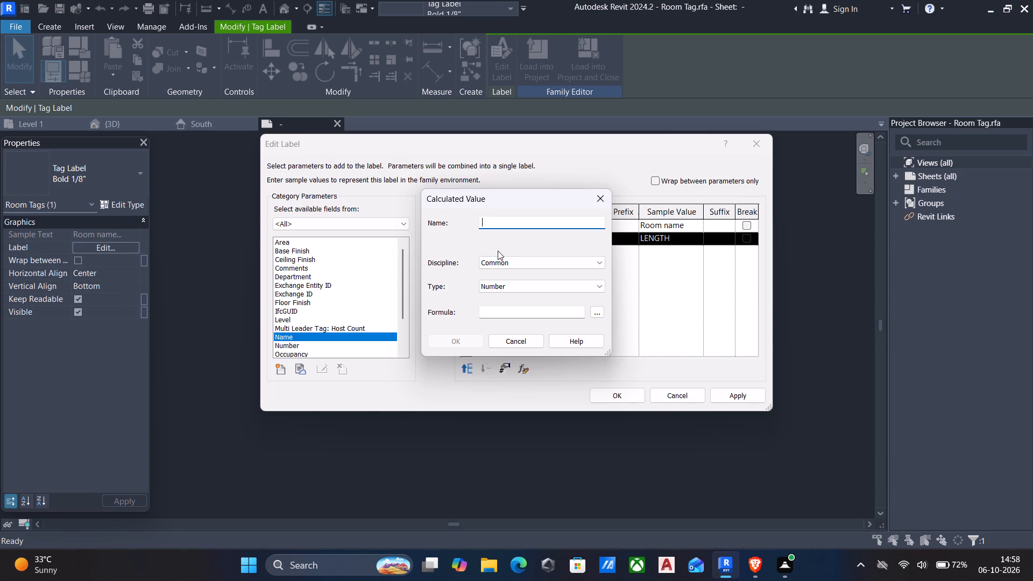
{"action": "type", "text": "width"}
{"action": "type", "text": "WIDTH"}
{"action": "left_click", "coordinate": [594, 287]}
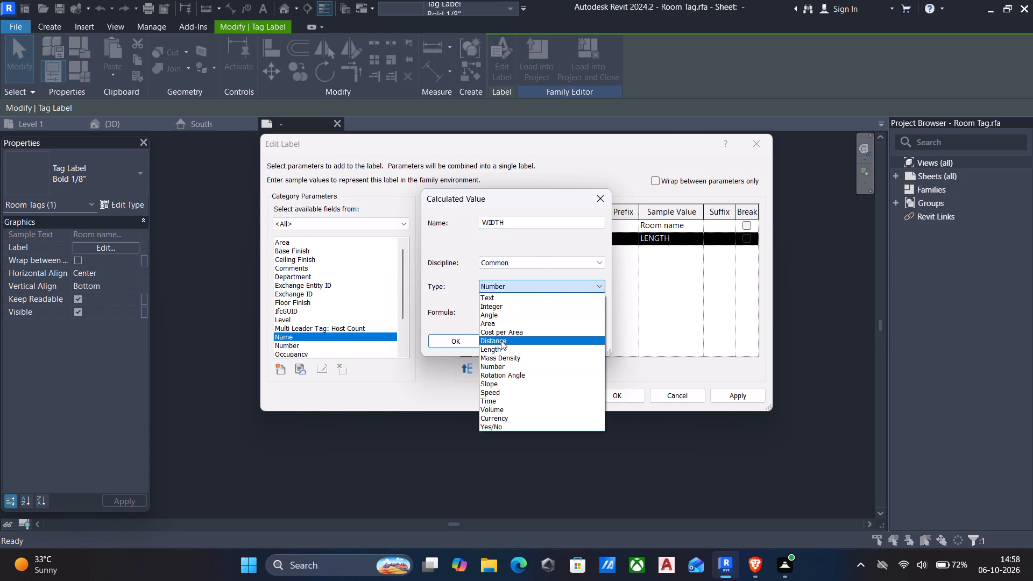
{"action": "left_click", "coordinate": [493, 353]}
Set the WIDTH formula to Area/LENGTH, picking both from the available fields, and add the calculated value to the label.
{"action": "left_click", "coordinate": [498, 309]}
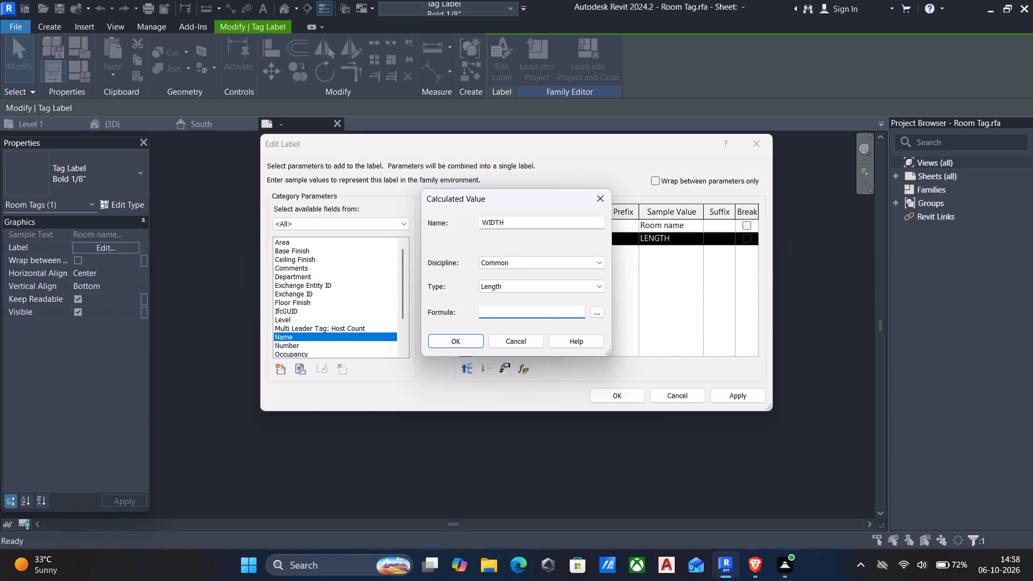
{"action": "left_click", "coordinate": [599, 310]}
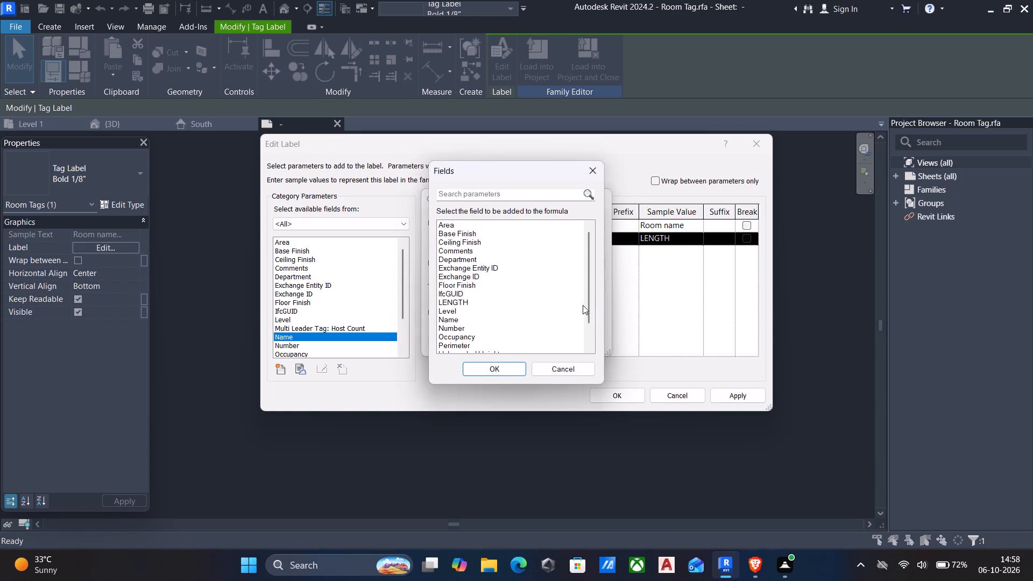
{"action": "left_click", "coordinate": [443, 221]}
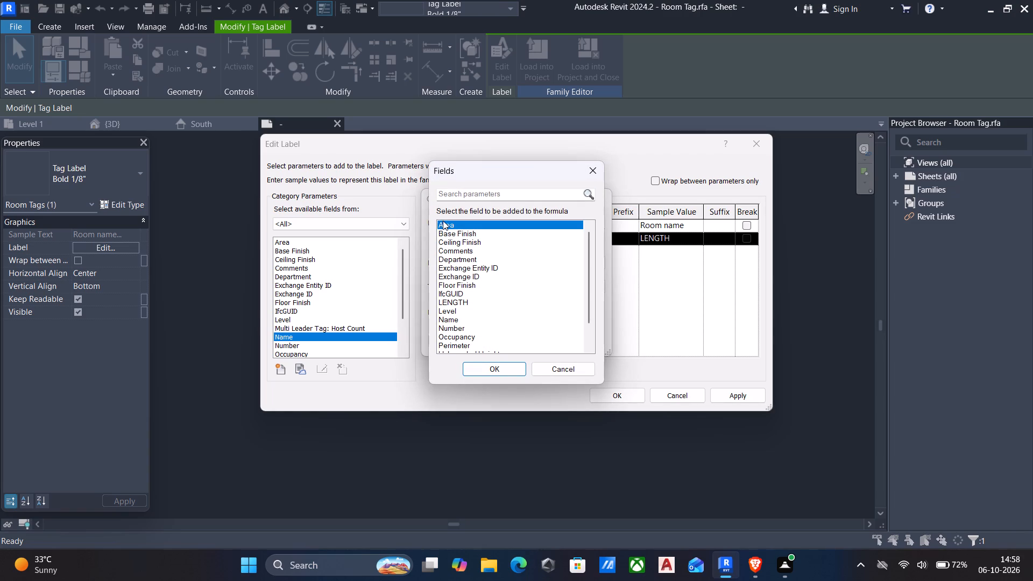
{"action": "left_click", "coordinate": [497, 371]}
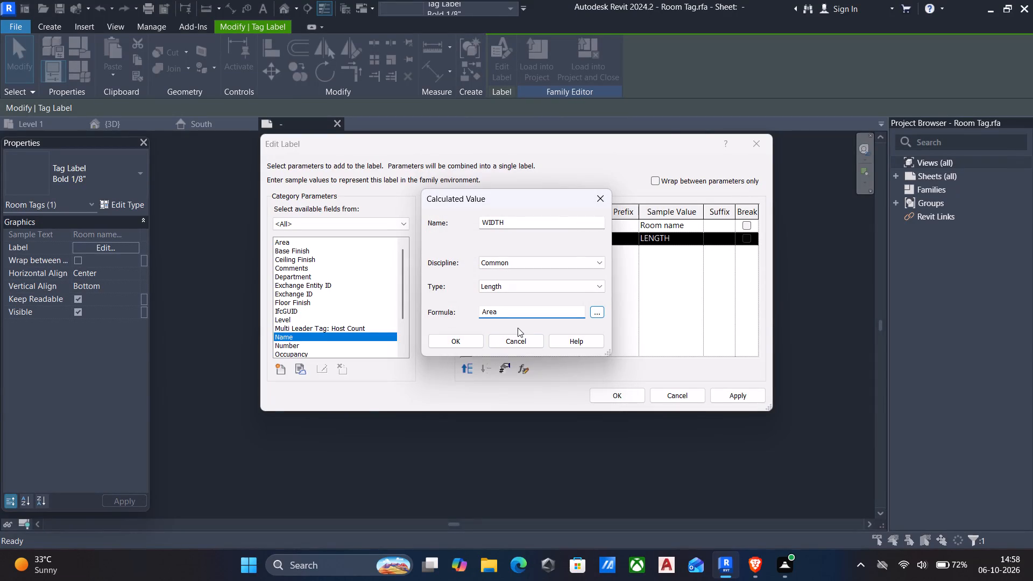
{"action": "key", "text": "slash"}
{"action": "left_click", "coordinate": [597, 311]}
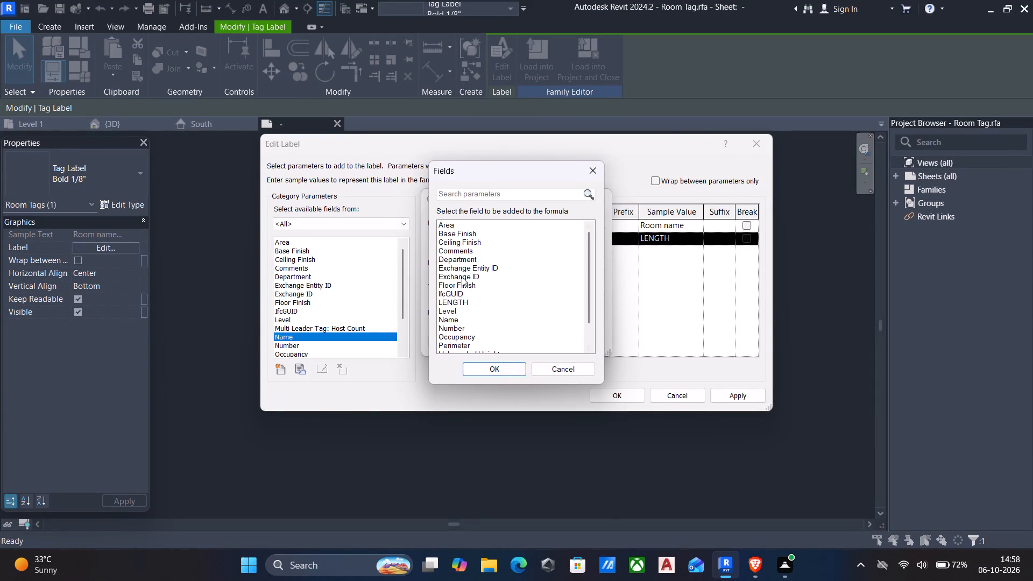
{"action": "scroll", "coordinate": [461, 277], "scroll_direction": "down", "scroll_amount": 3}
{"action": "left_click", "coordinate": [459, 274]}
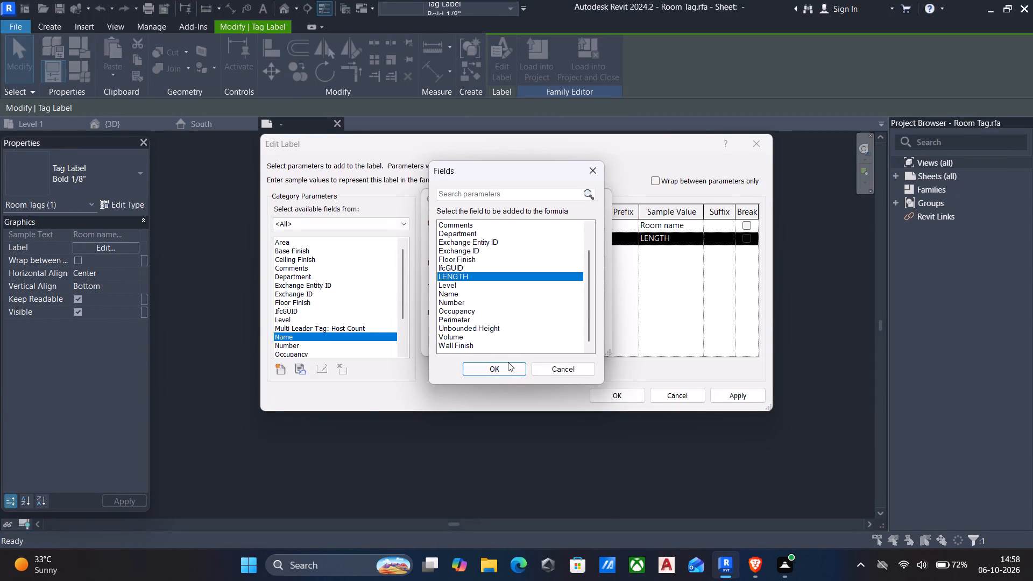
{"action": "left_click", "coordinate": [505, 370]}
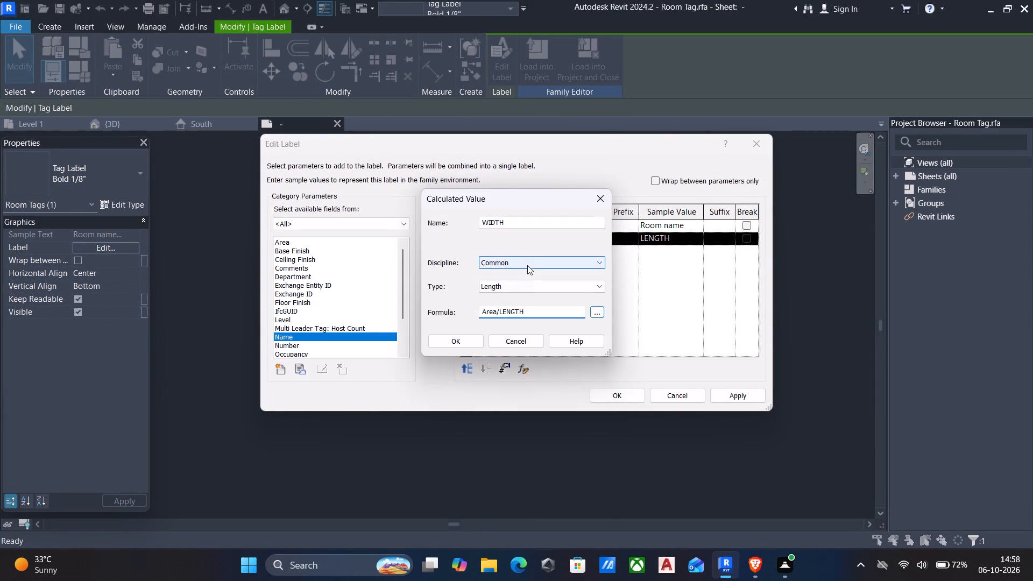
{"action": "left_click", "coordinate": [447, 340]}
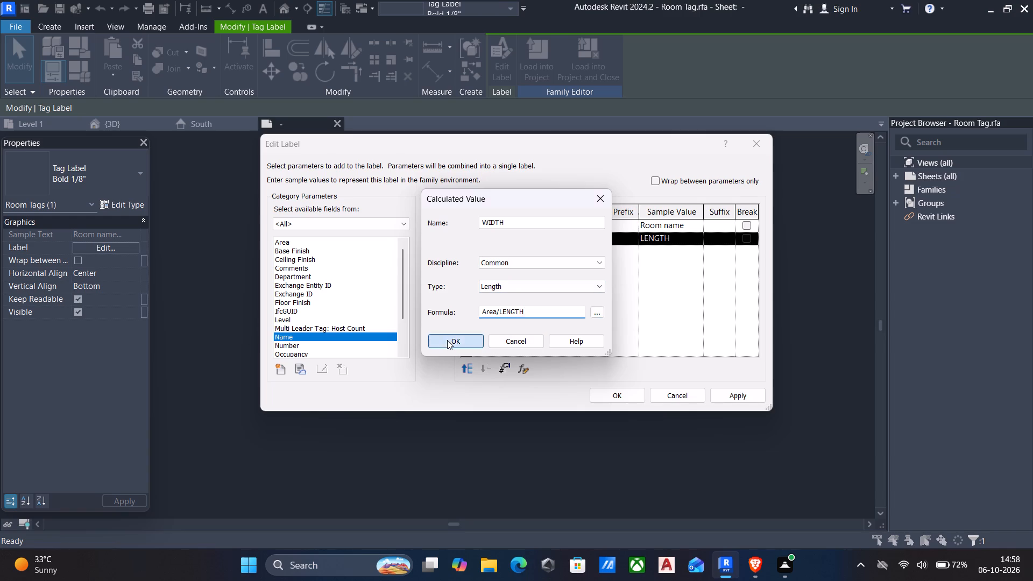
Give the LENGTH parameter the suffix X and apply the label changes.
{"action": "left_click", "coordinate": [713, 236]}
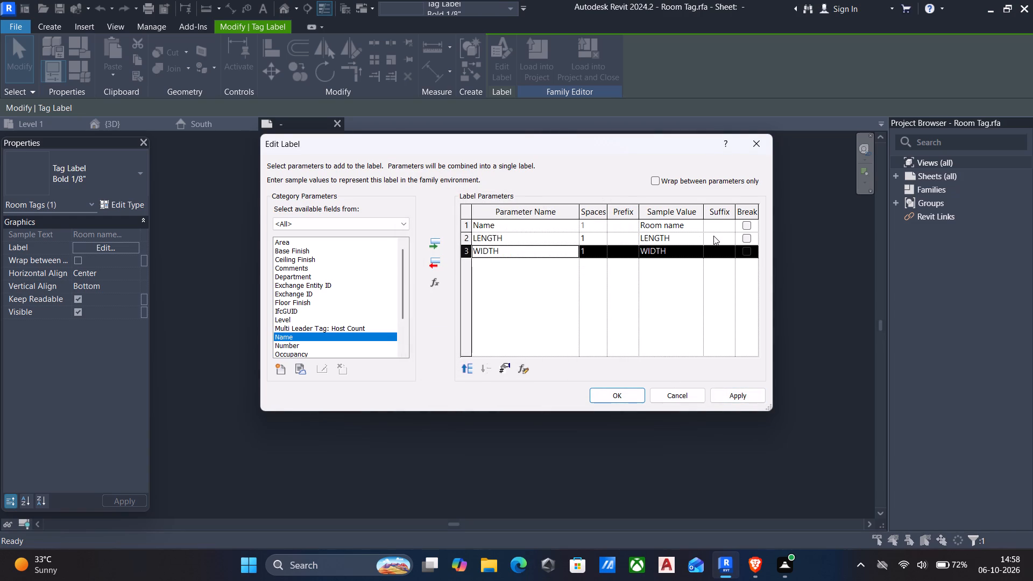
{"action": "key", "text": "x"}
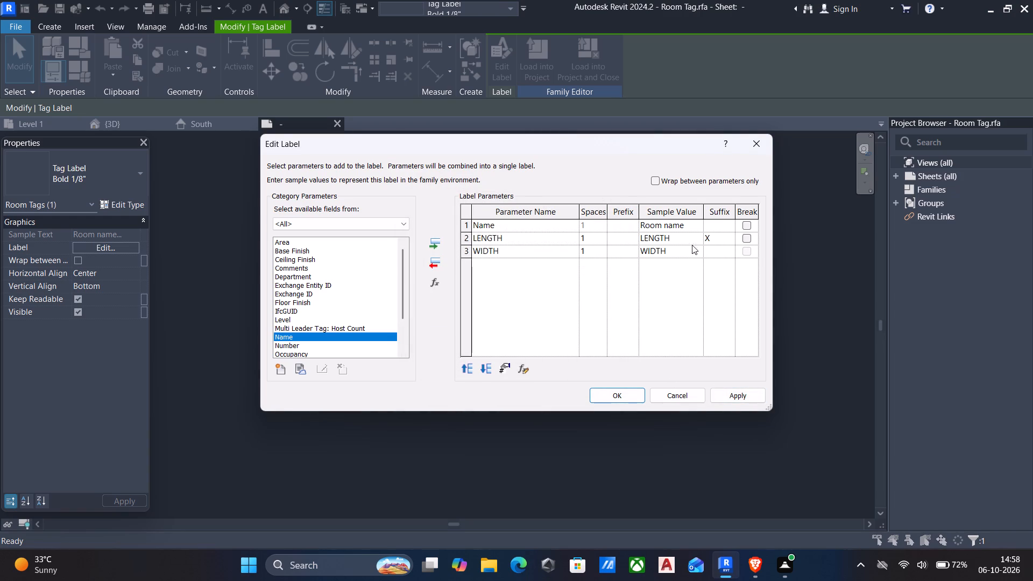
{"action": "left_click", "coordinate": [746, 391]}
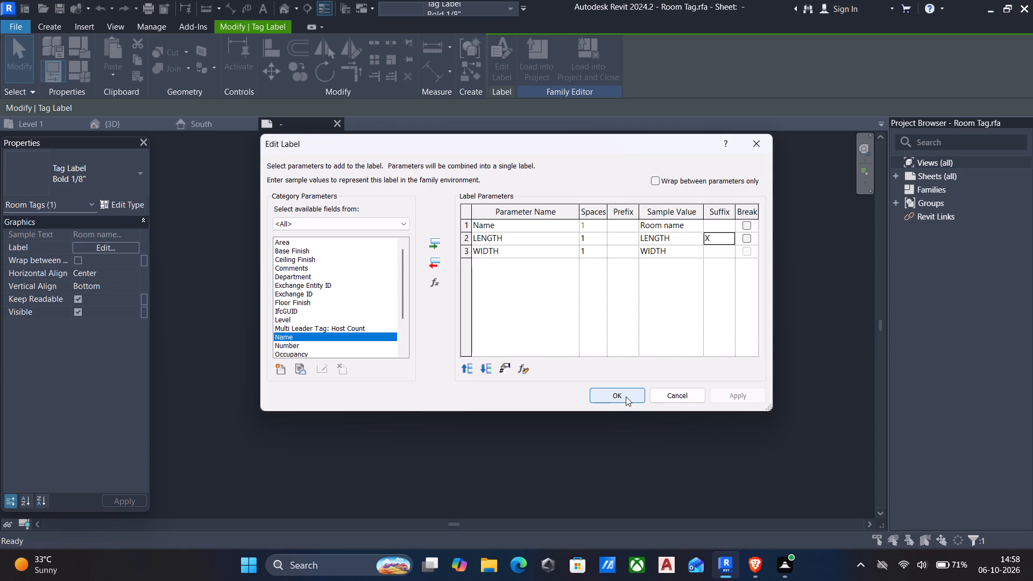
{"action": "left_click", "coordinate": [626, 396]}
Remove the Name parameter from the upper label so it contains only LENGTH and WIDTH.
{"action": "scroll", "coordinate": [500, 297], "scroll_direction": "down", "scroll_amount": 2}
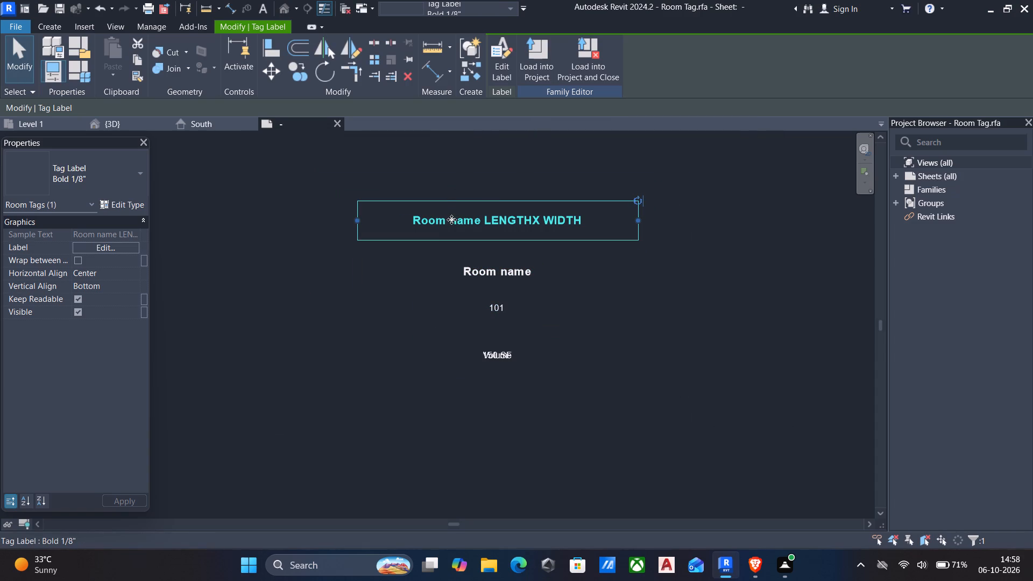
{"action": "left_click", "coordinate": [507, 67]}
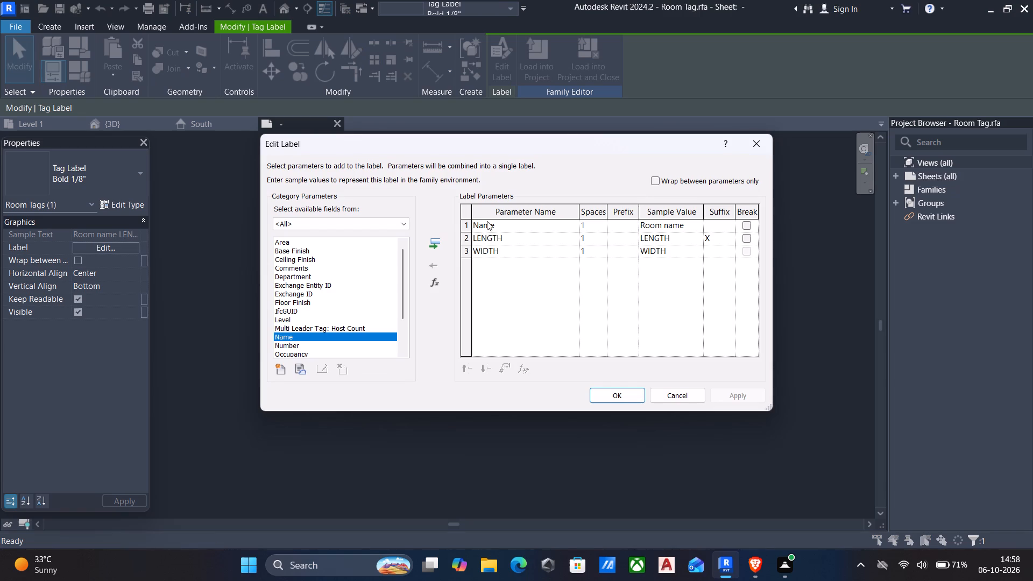
{"action": "left_click", "coordinate": [487, 221]}
{"action": "left_click", "coordinate": [436, 269]}
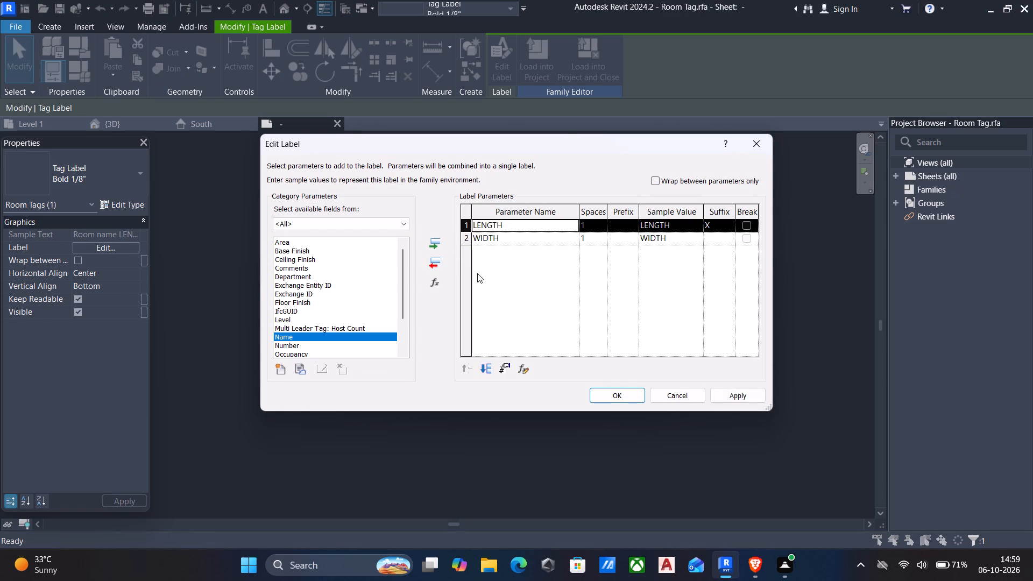
{"action": "left_click", "coordinate": [749, 391]}
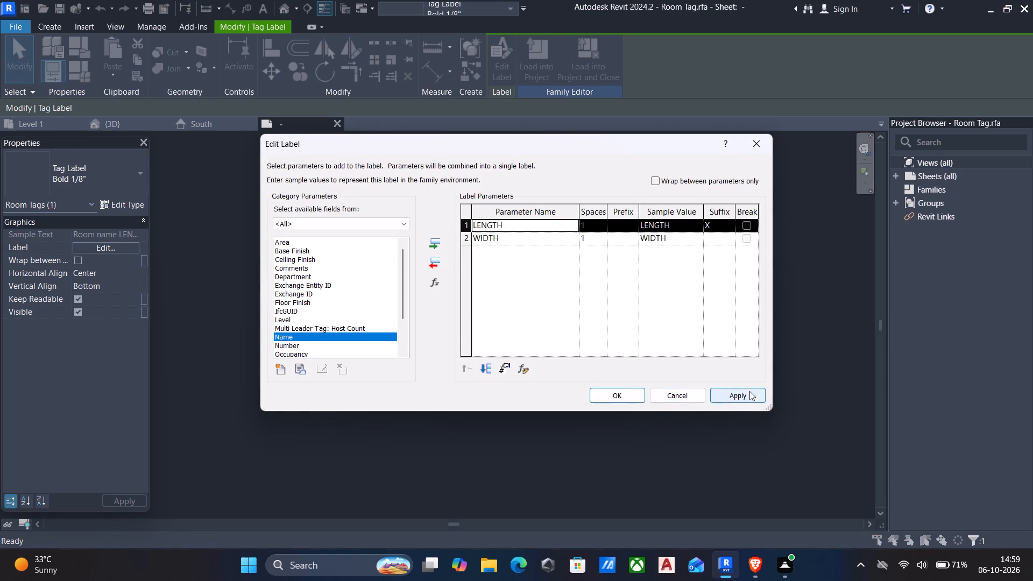
{"action": "left_click", "coordinate": [624, 394]}
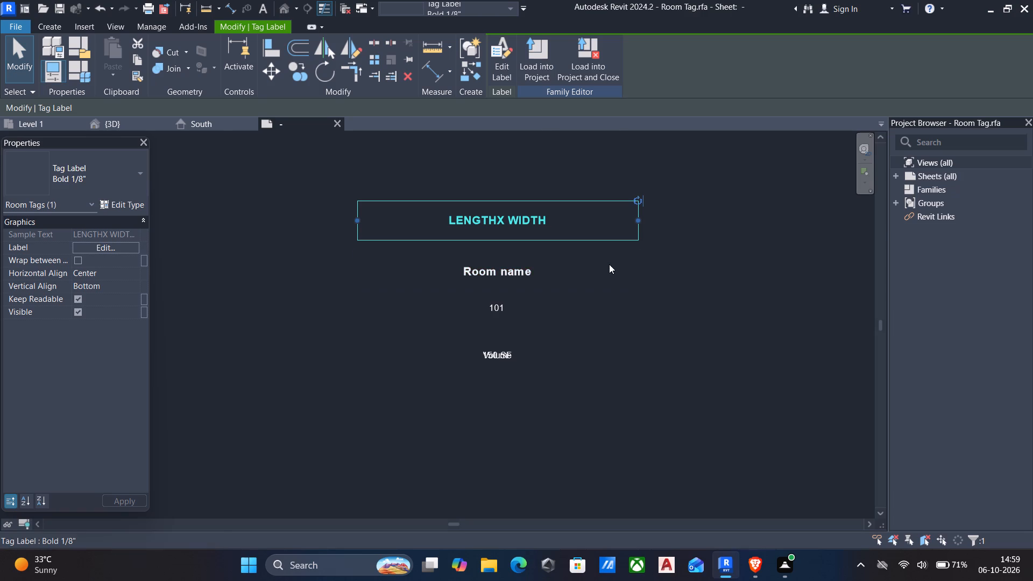
Load the Room Tag family into the project, overwriting the existing version, and dismiss the save reminder without saving.
{"action": "left_click", "coordinate": [543, 58]}
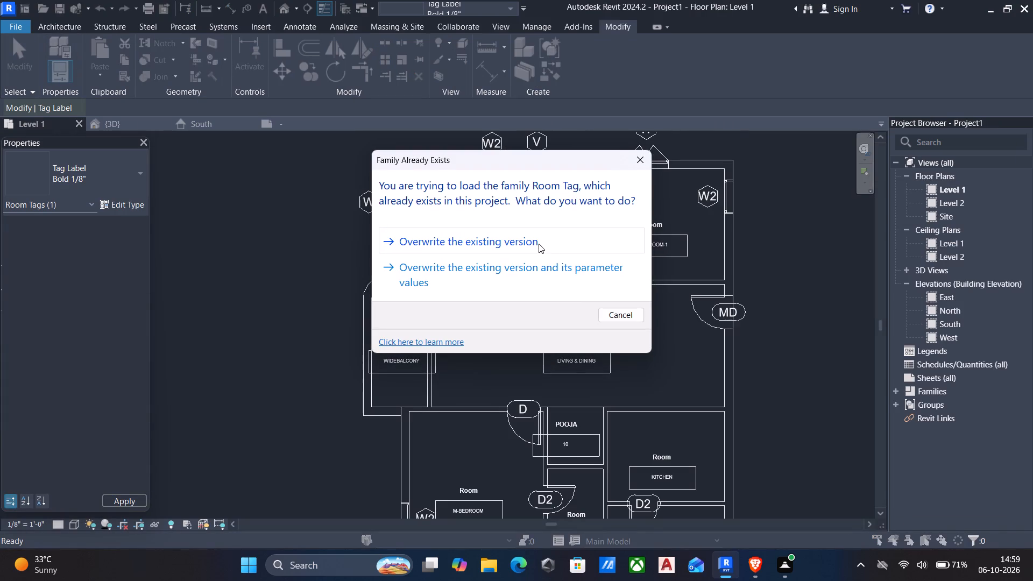
{"action": "left_click", "coordinate": [535, 240]}
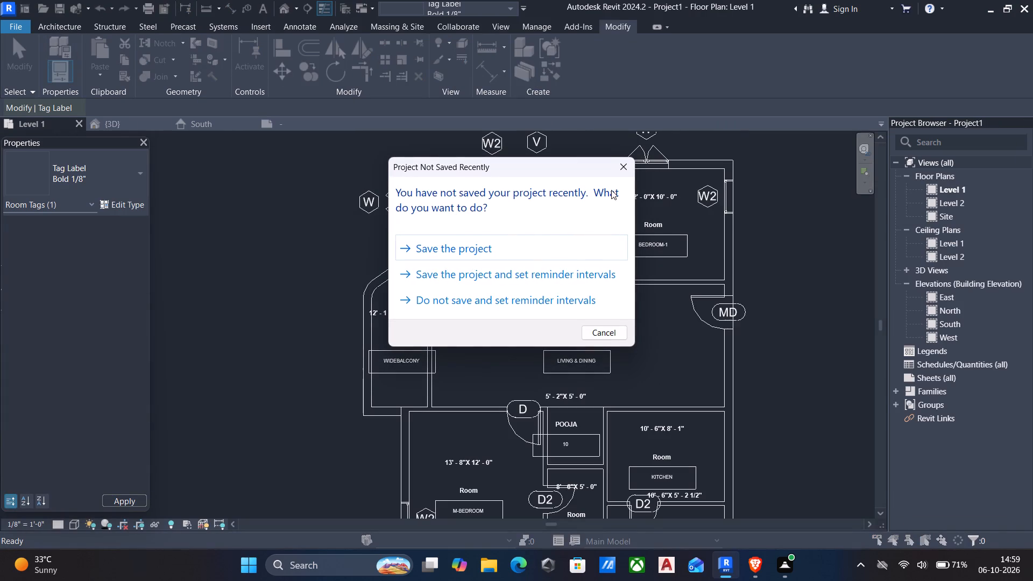
{"action": "left_click", "coordinate": [620, 159]}
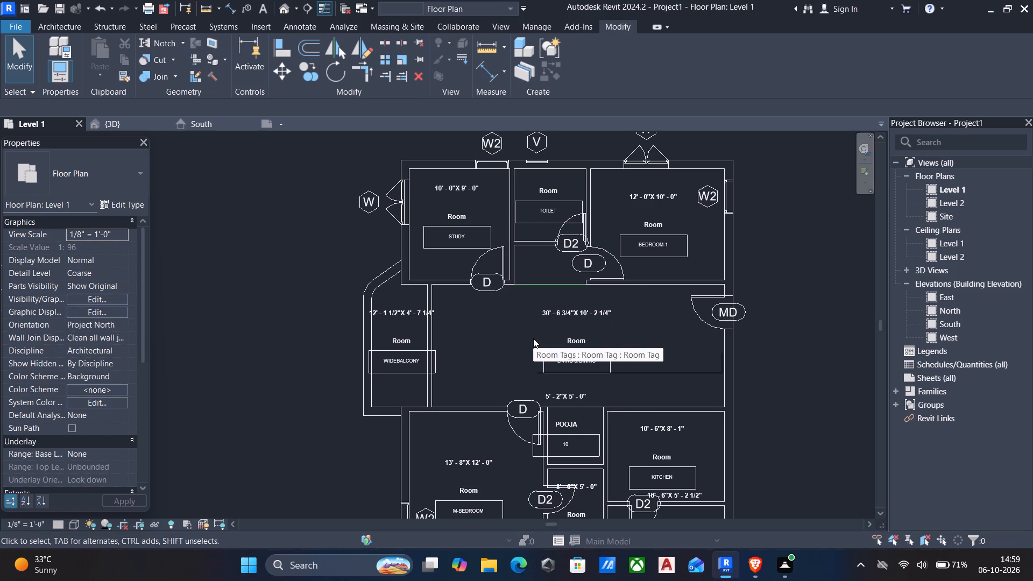
Measure the LIVING & DINING room's inside dimension along the wall with the MD door, from corner to corner.
{"action": "middle_click_drag", "start_coordinate": [533, 338], "coordinate": [519, 329]}
{"action": "scroll", "coordinate": [576, 319], "scroll_direction": "up", "scroll_amount": 4}
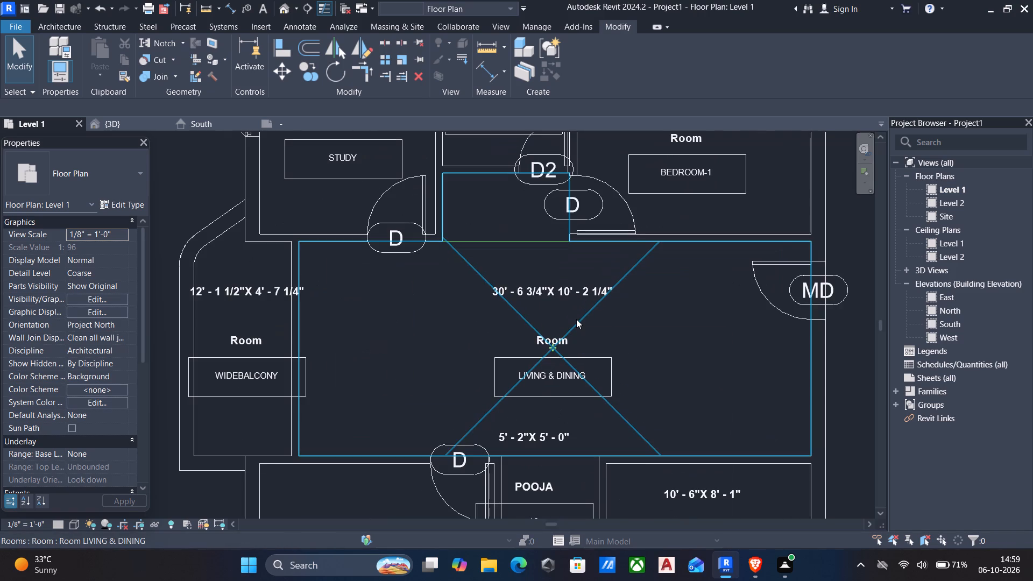
{"action": "middle_click_drag", "start_coordinate": [696, 377], "coordinate": [670, 362]}
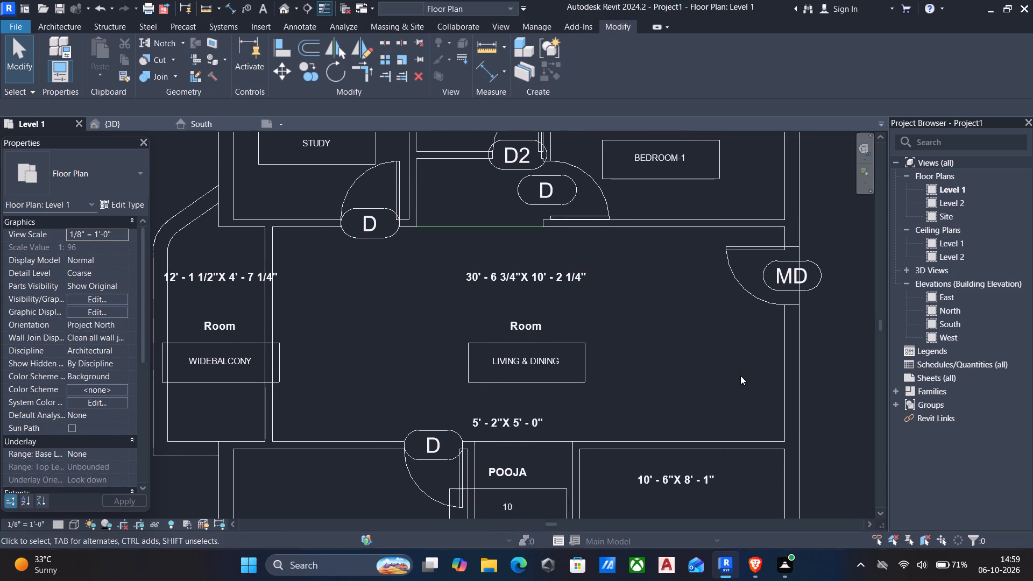
{"action": "type", "text": "DD"}
{"action": "scroll", "coordinate": [779, 417], "scroll_direction": "up", "scroll_amount": 3}
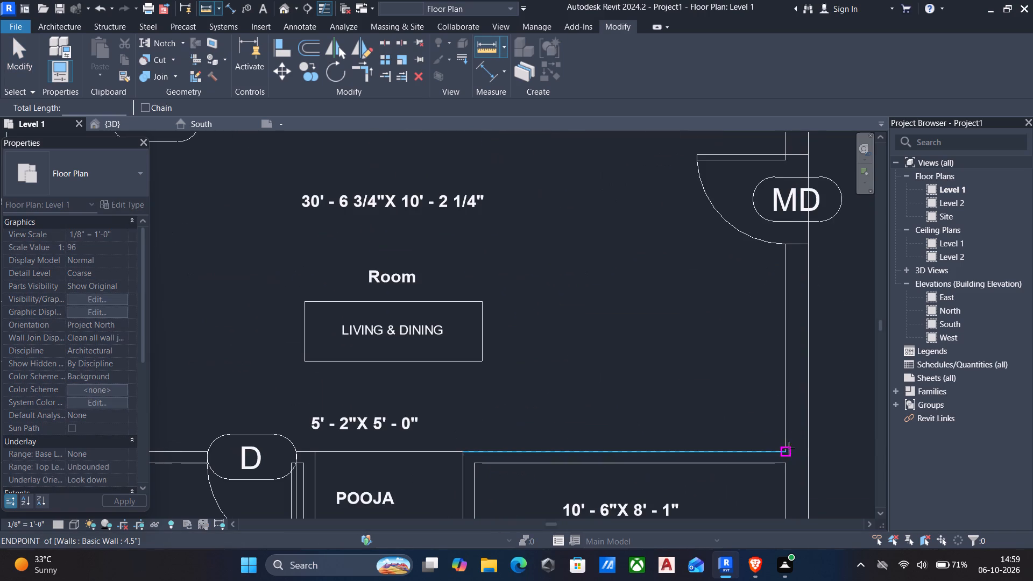
{"action": "left_click_drag", "start_coordinate": [788, 451], "coordinate": [795, 453]}
{"action": "middle_click_drag", "start_coordinate": [765, 386], "coordinate": [726, 441]}
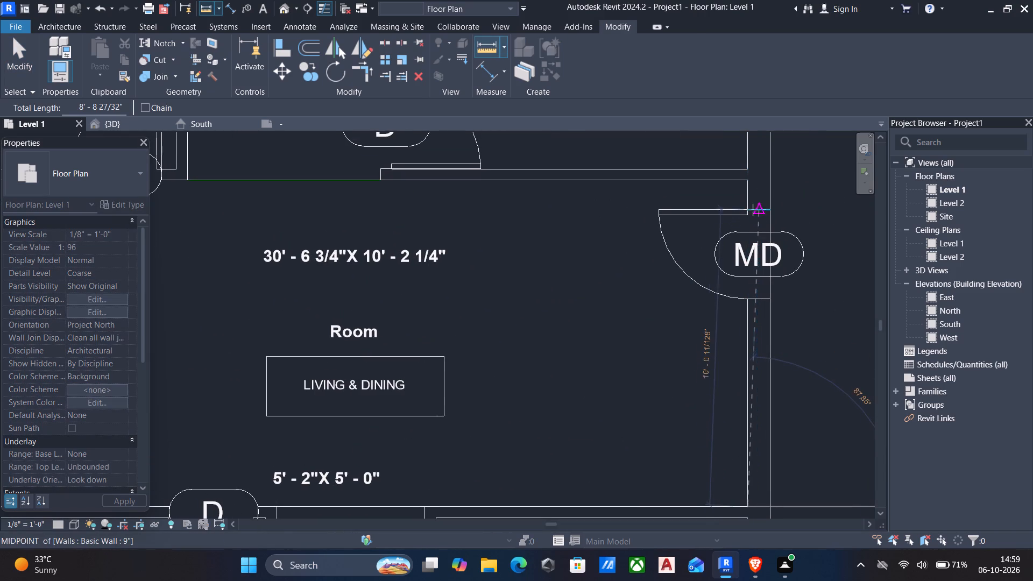
{"action": "left_click", "coordinate": [746, 182]}
{"action": "key", "text": "Escape"}
{"action": "scroll", "coordinate": [740, 219], "scroll_direction": "down", "scroll_amount": 4}
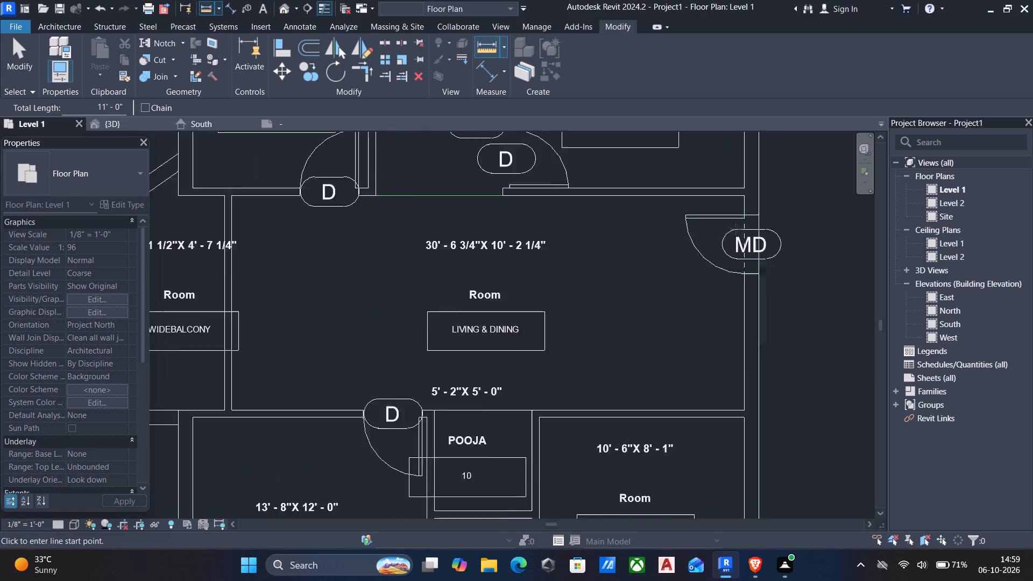
{"action": "scroll", "coordinate": [736, 229], "scroll_direction": "down", "scroll_amount": 2}
{"action": "middle_click_drag", "start_coordinate": [736, 229], "coordinate": [747, 221]}
{"action": "key", "text": "Escape"}
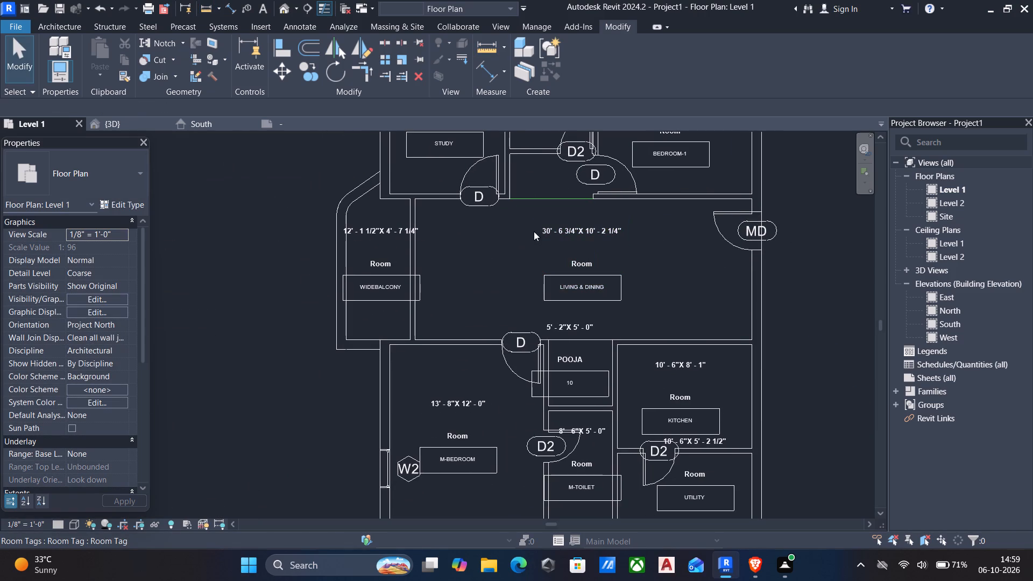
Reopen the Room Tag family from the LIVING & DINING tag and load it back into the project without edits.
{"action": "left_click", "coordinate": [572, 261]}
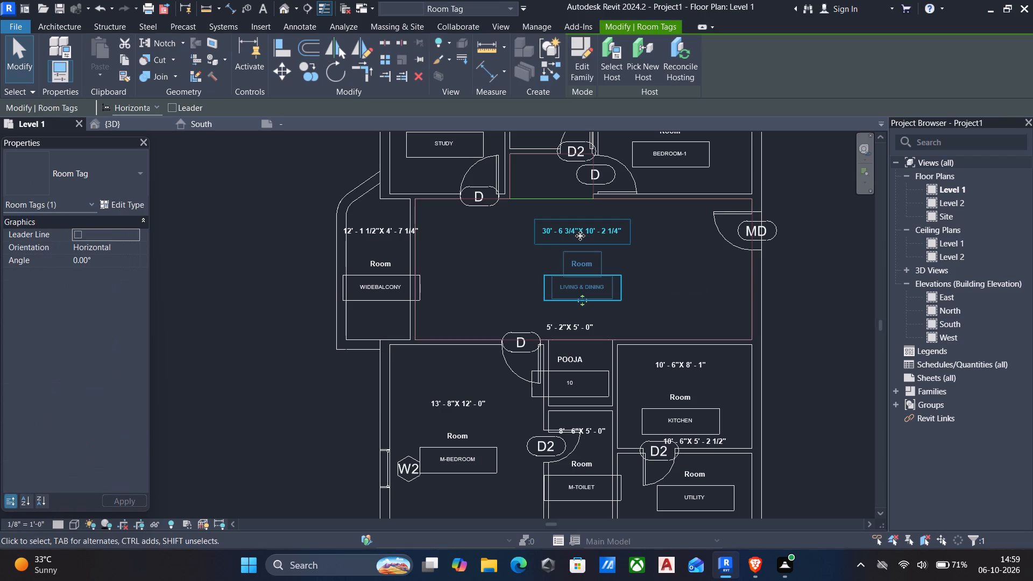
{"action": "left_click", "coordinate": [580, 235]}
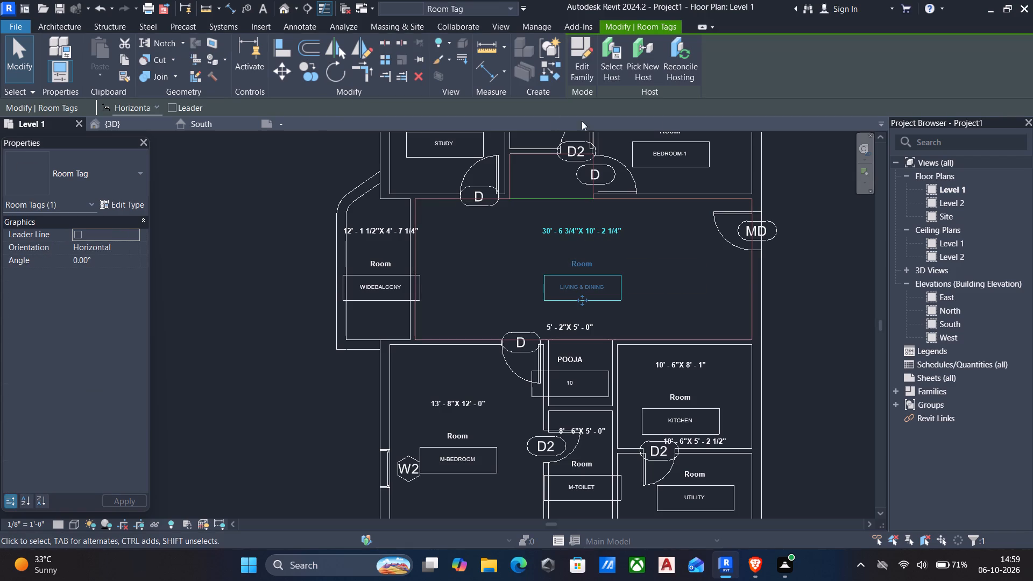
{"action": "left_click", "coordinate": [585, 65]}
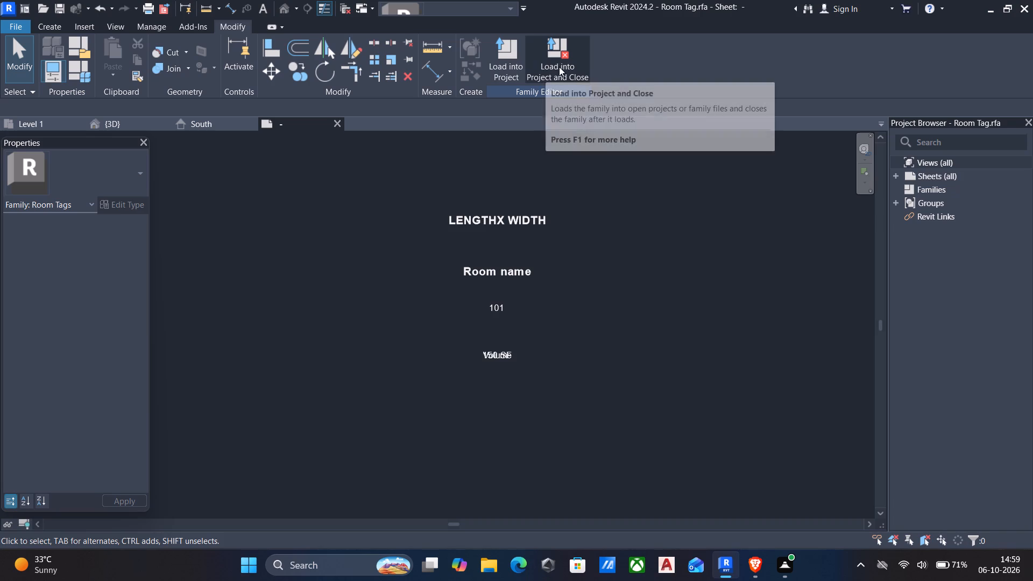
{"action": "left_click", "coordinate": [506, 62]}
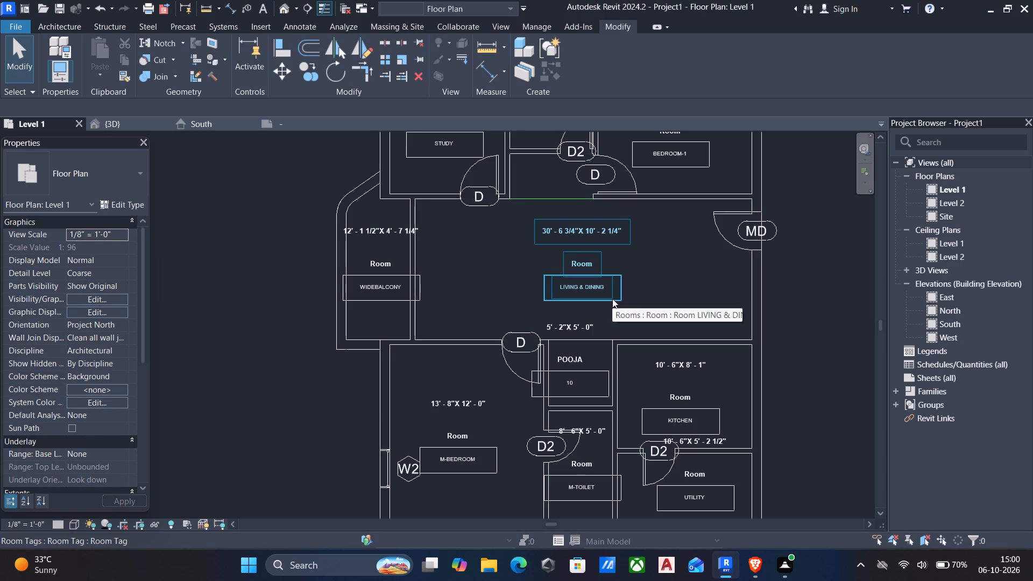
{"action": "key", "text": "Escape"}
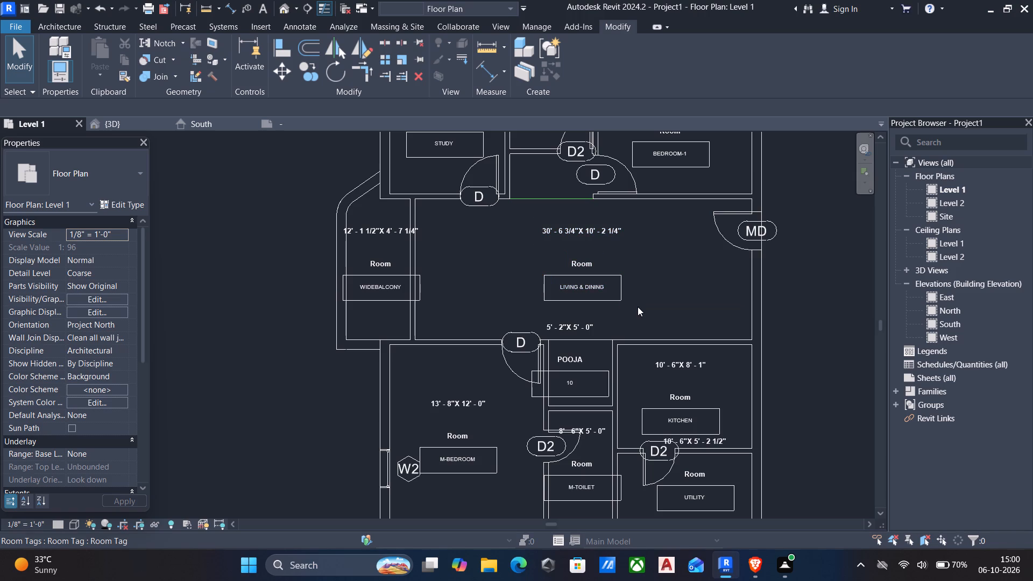
Open the Room Tag family from the LIVING & DINING tag and move WIDTH above LENGTH in the upper label's parameters.
{"action": "scroll", "coordinate": [638, 307], "scroll_direction": "down", "scroll_amount": 1}
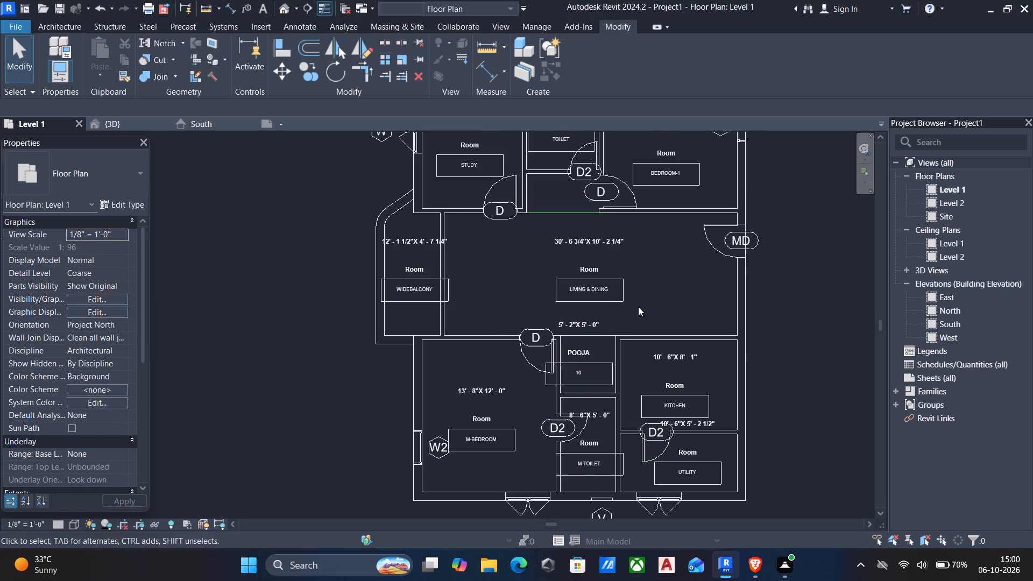
{"action": "left_click", "coordinate": [588, 272]}
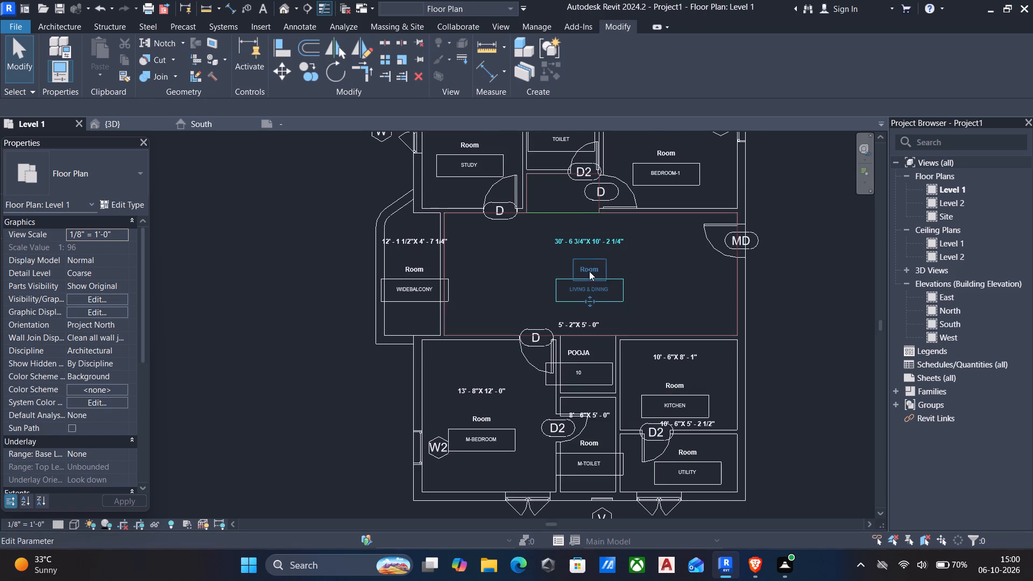
{"action": "left_click", "coordinate": [586, 48]}
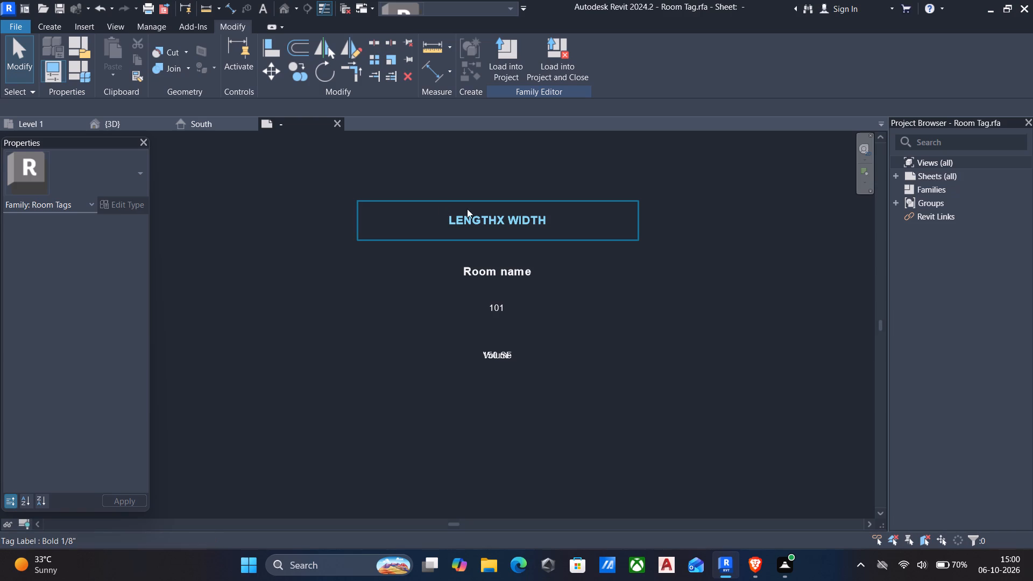
{"action": "left_click", "coordinate": [506, 220]}
{"action": "left_click", "coordinate": [504, 77]}
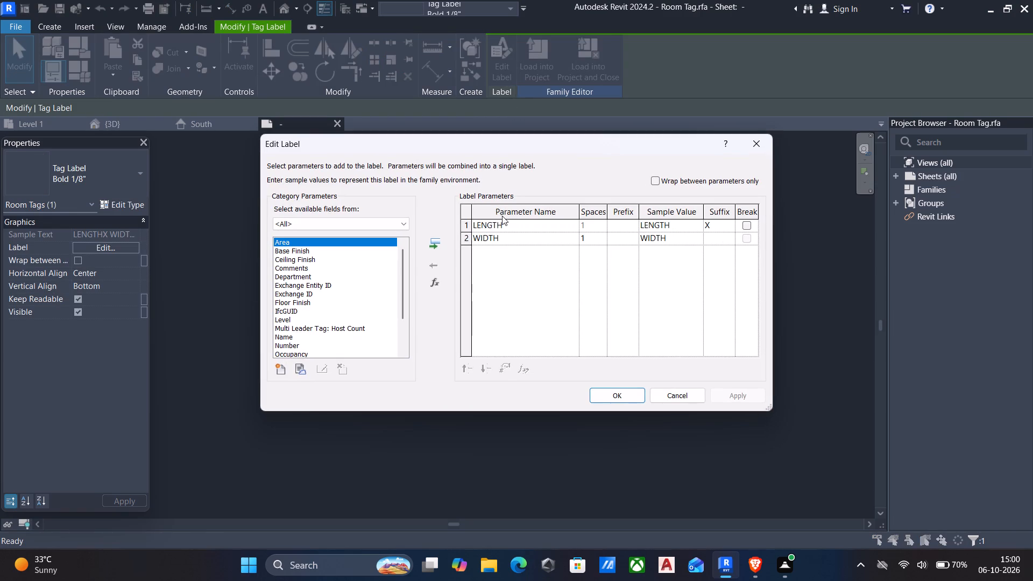
{"action": "left_click", "coordinate": [466, 237]}
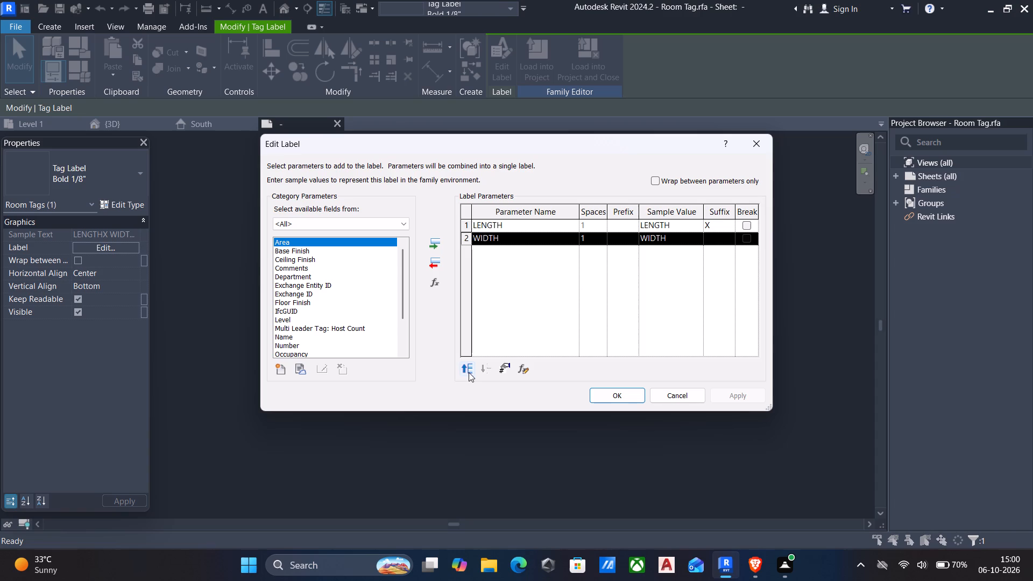
{"action": "left_click", "coordinate": [469, 372]}
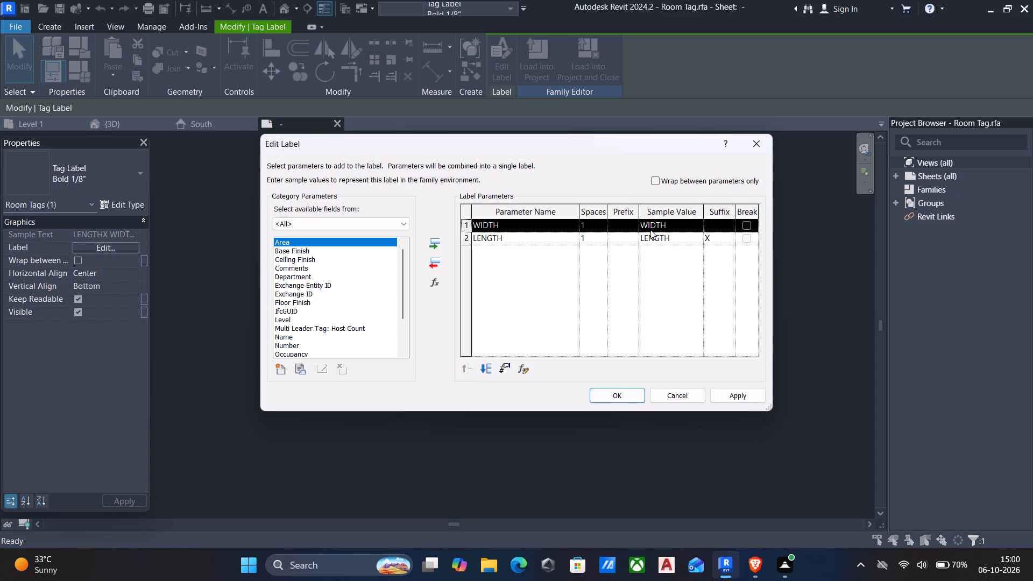
Add the suffix X to the WIDTH parameter, clear the suffix of LENGTH, and apply the label changes.
{"action": "left_click", "coordinate": [711, 224]}
{"action": "key", "text": "x"}
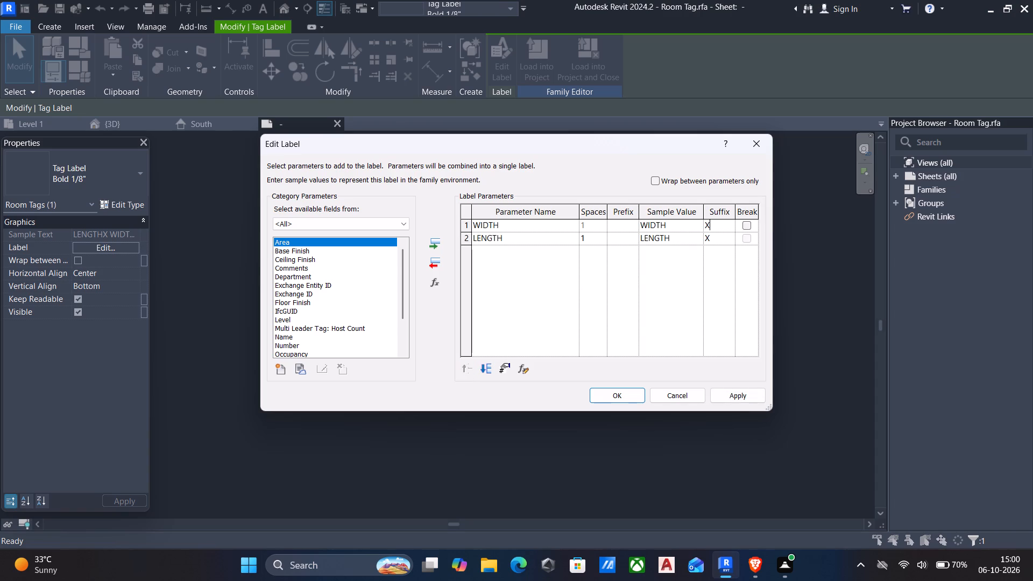
{"action": "left_click", "coordinate": [714, 241]}
{"action": "left_click", "coordinate": [714, 241]}
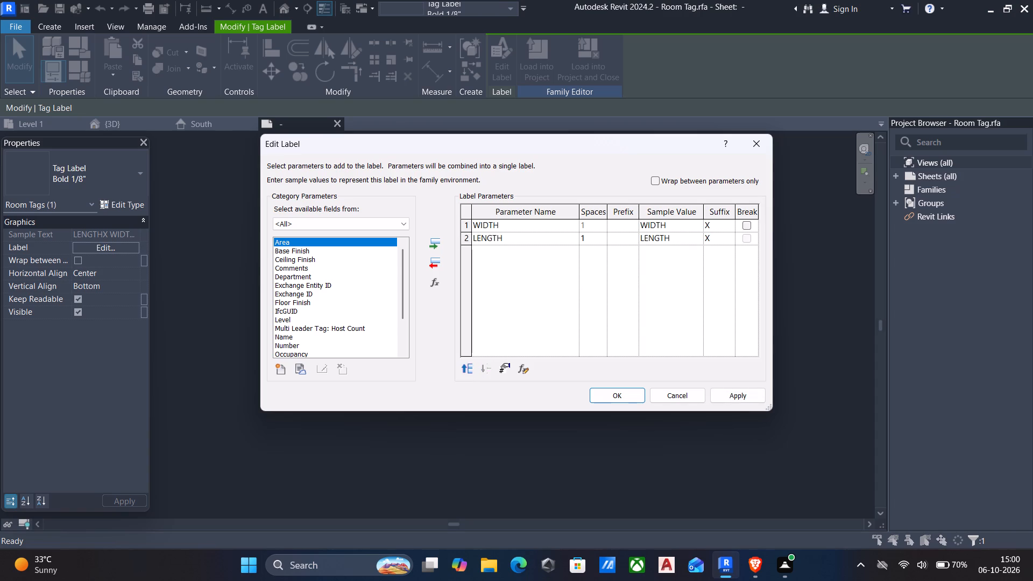
{"action": "left_click", "coordinate": [720, 241]}
{"action": "key", "text": "BackSpace"}
{"action": "left_click", "coordinate": [725, 396]}
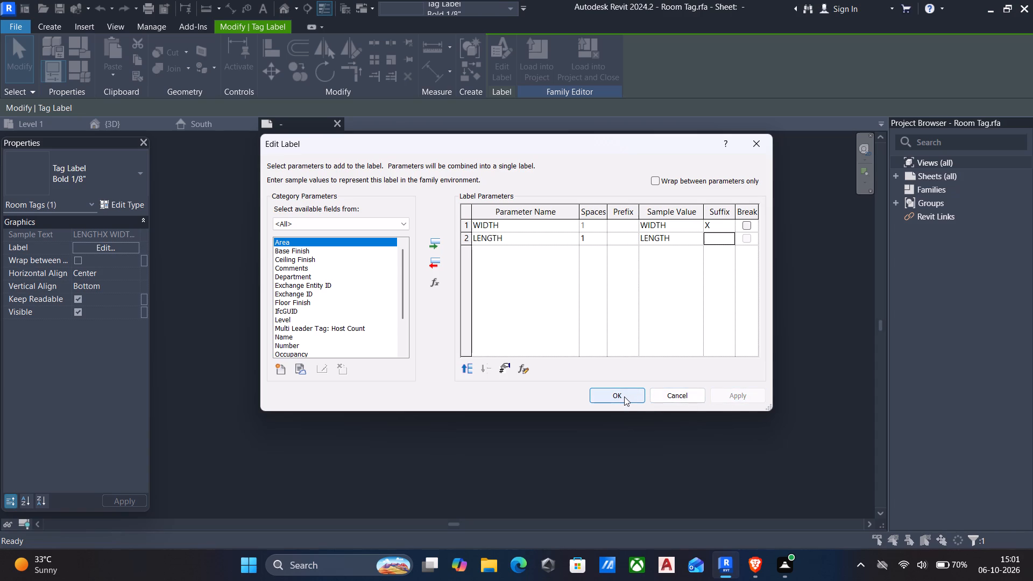
{"action": "left_click", "coordinate": [624, 396]}
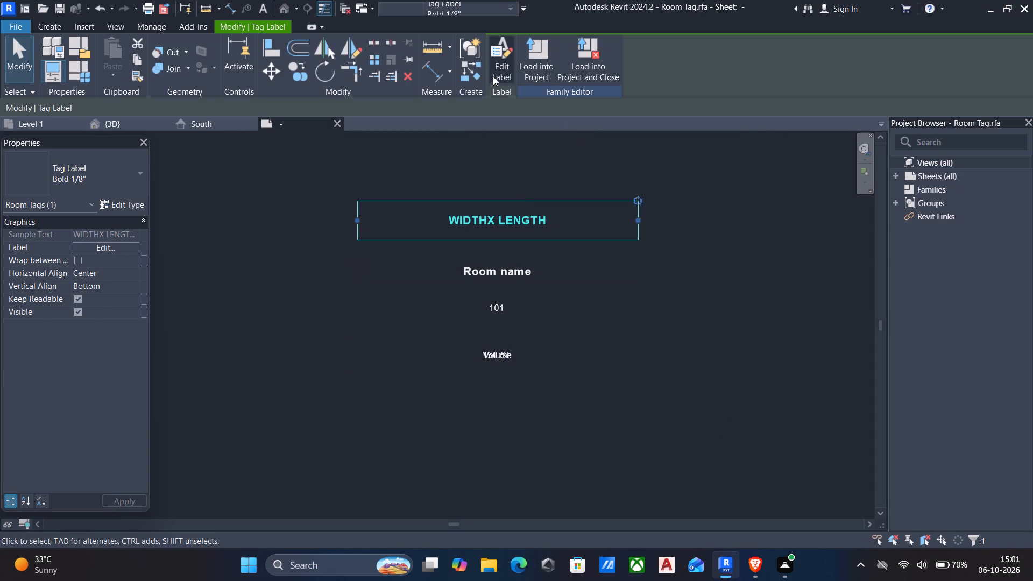
Load the Room Tag family into the project, overwriting the existing version.
{"action": "left_click", "coordinate": [532, 69]}
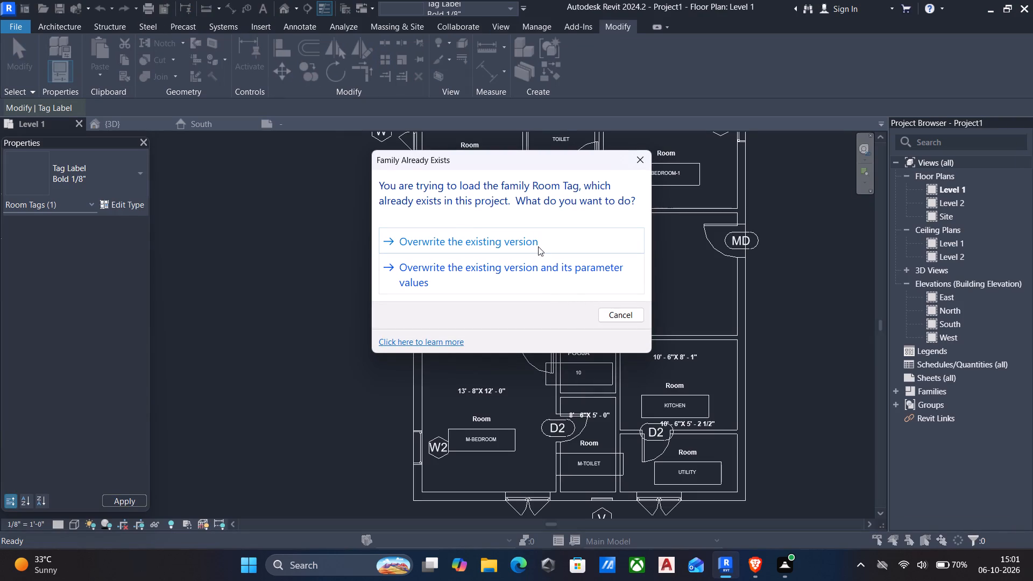
{"action": "left_click", "coordinate": [544, 238]}
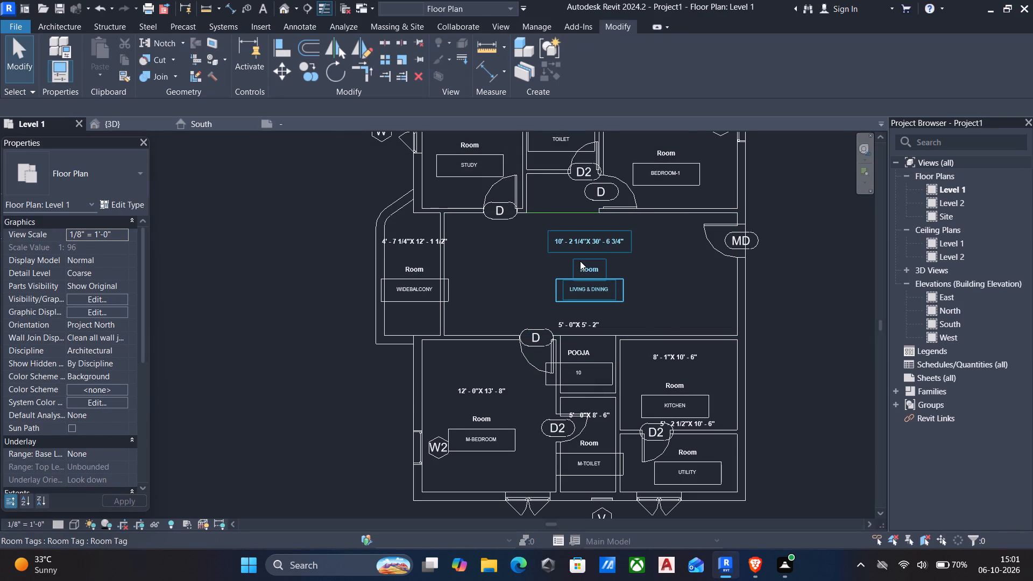
Examine the WIDTH X LENGTH dimensions in the room tags across the Level 1 plan, including the POOJA tag.
{"action": "scroll", "coordinate": [580, 261], "scroll_direction": "up", "scroll_amount": 2}
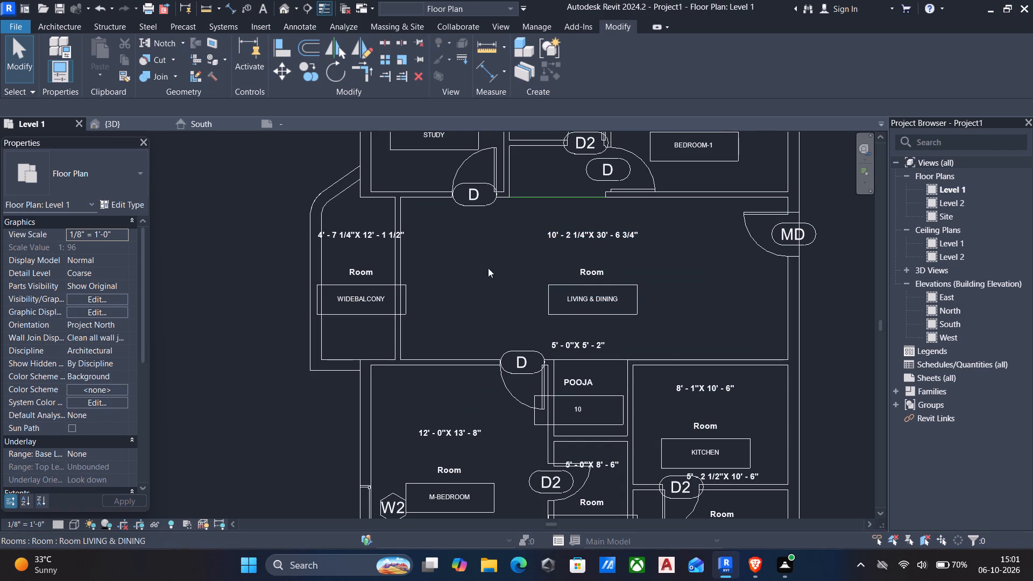
{"action": "middle_click_drag", "start_coordinate": [482, 260], "coordinate": [497, 349]}
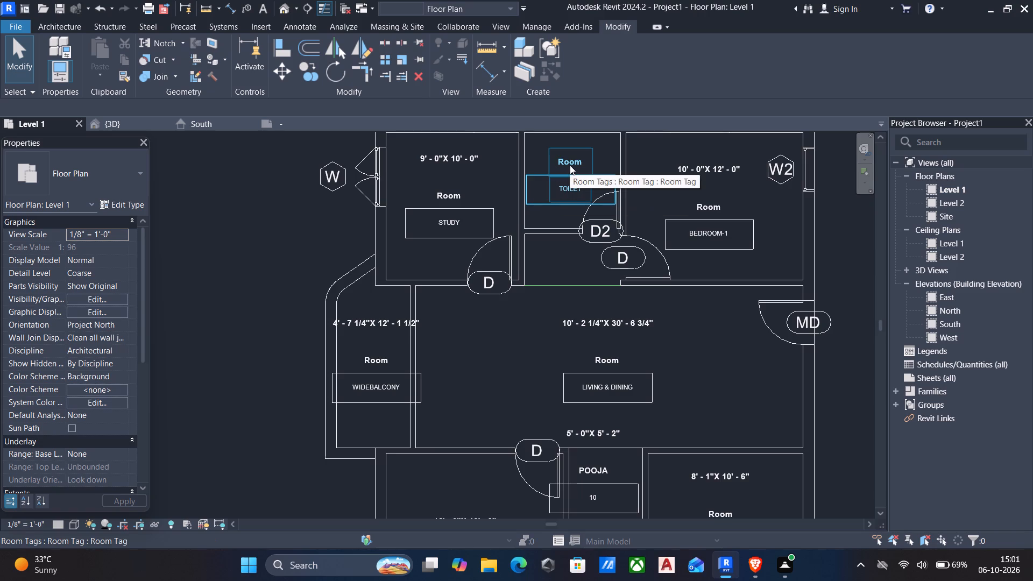
{"action": "middle_click_drag", "start_coordinate": [664, 300], "coordinate": [654, 254]}
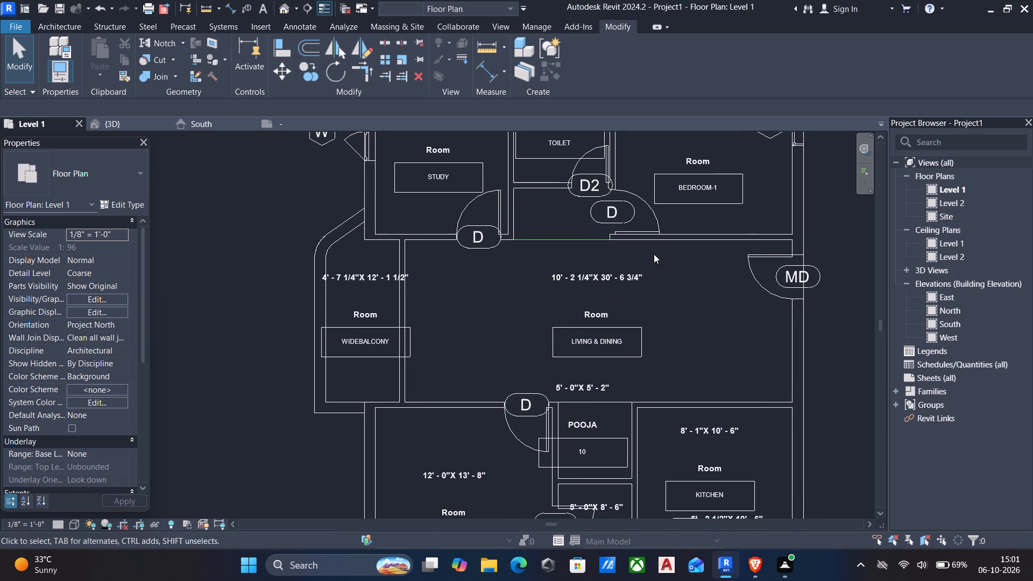
{"action": "middle_click_drag", "start_coordinate": [677, 297], "coordinate": [668, 266]}
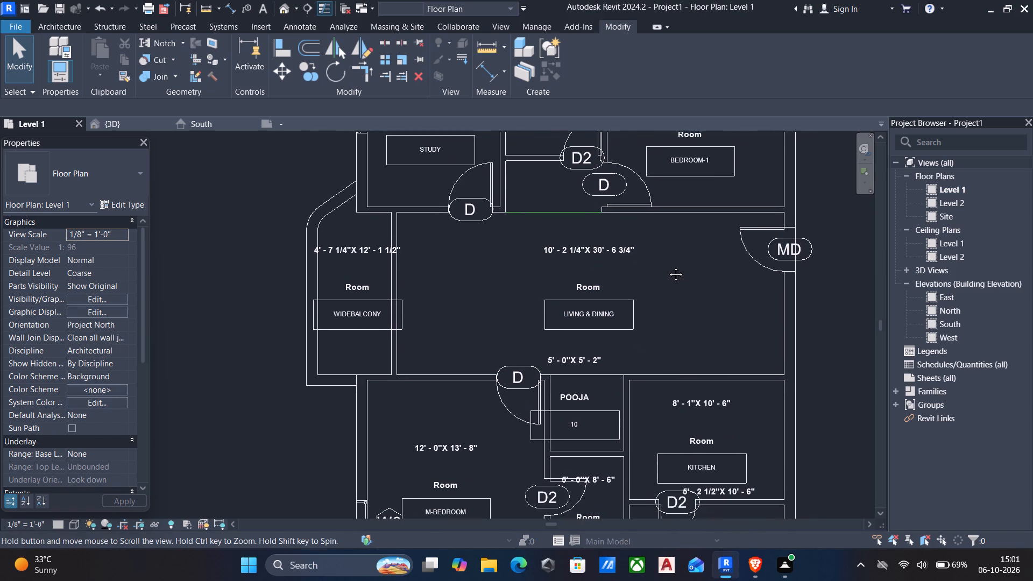
{"action": "middle_click_drag", "start_coordinate": [668, 266], "coordinate": [667, 266]}
{"action": "middle_click_drag", "start_coordinate": [720, 393], "coordinate": [688, 319]}
{"action": "middle_click_drag", "start_coordinate": [694, 419], "coordinate": [677, 328]}
{"action": "middle_click_drag", "start_coordinate": [518, 344], "coordinate": [501, 440]}
{"action": "middle_click_drag", "start_coordinate": [506, 283], "coordinate": [517, 299]}
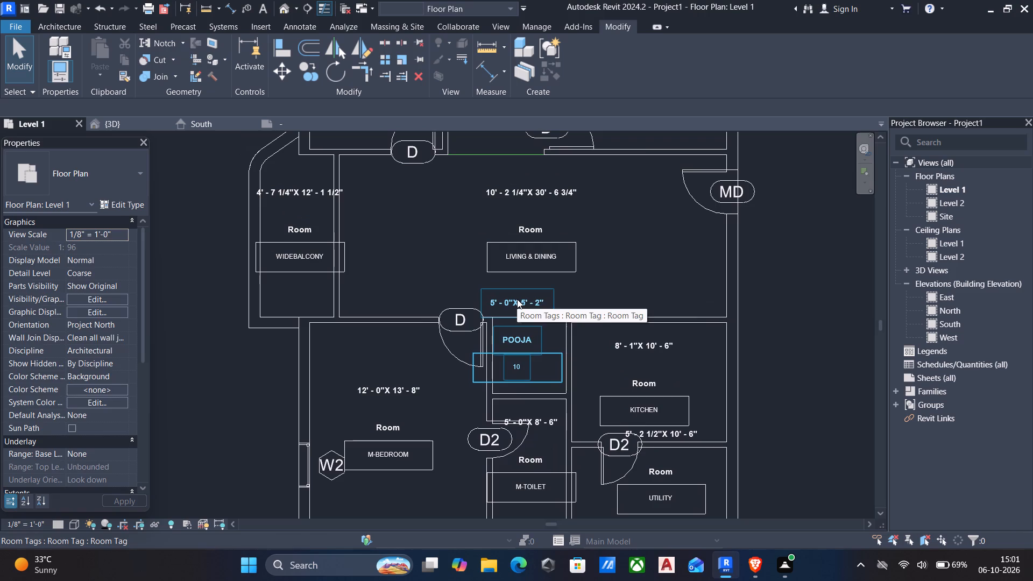
{"action": "left_click", "coordinate": [517, 299]}
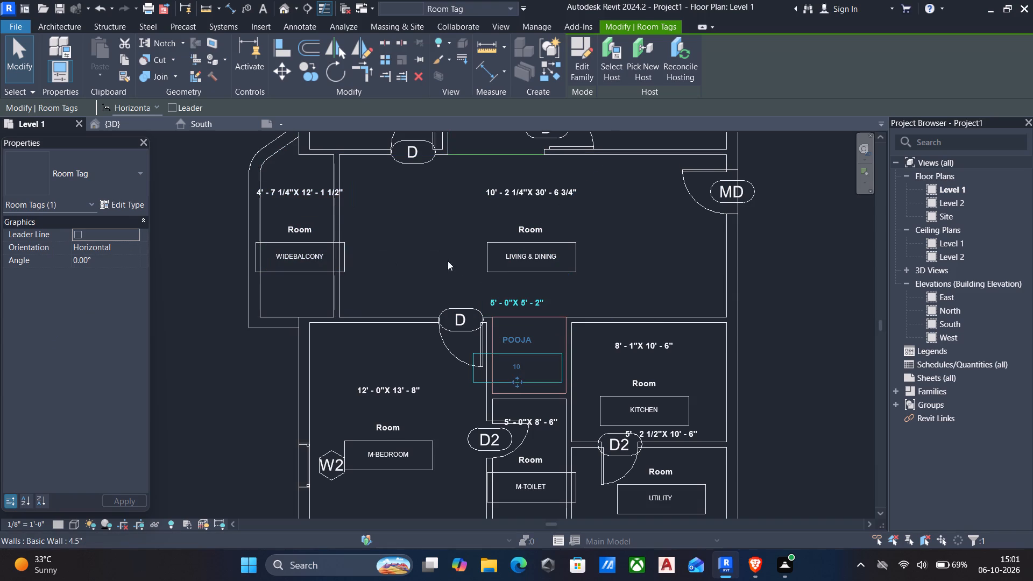
Reopen the Room Tag family from the LIVING & DINING tag and select the Room name label for editing.
{"action": "left_click", "coordinate": [513, 257]}
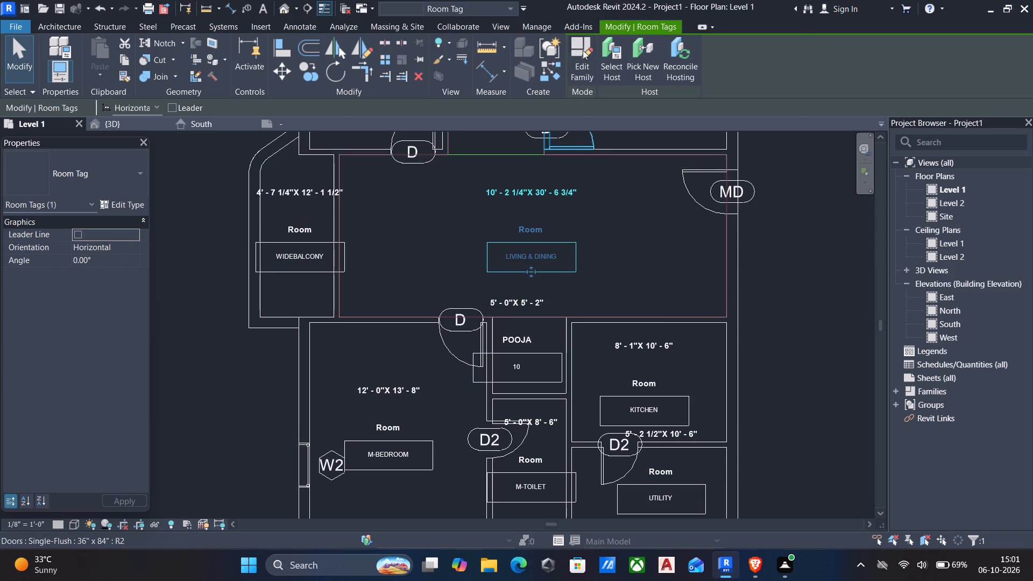
{"action": "left_click", "coordinate": [583, 50]}
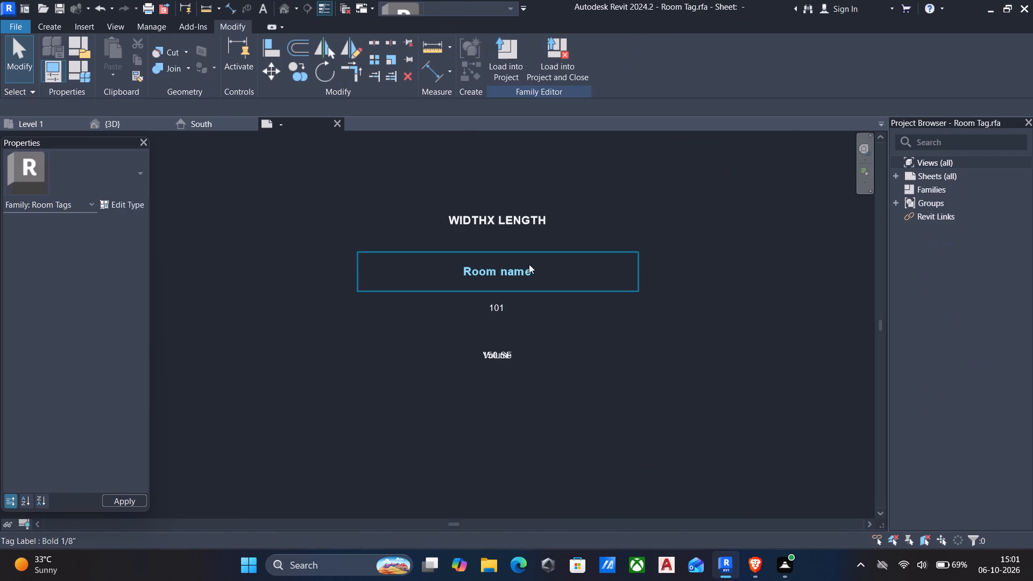
{"action": "left_click", "coordinate": [521, 270]}
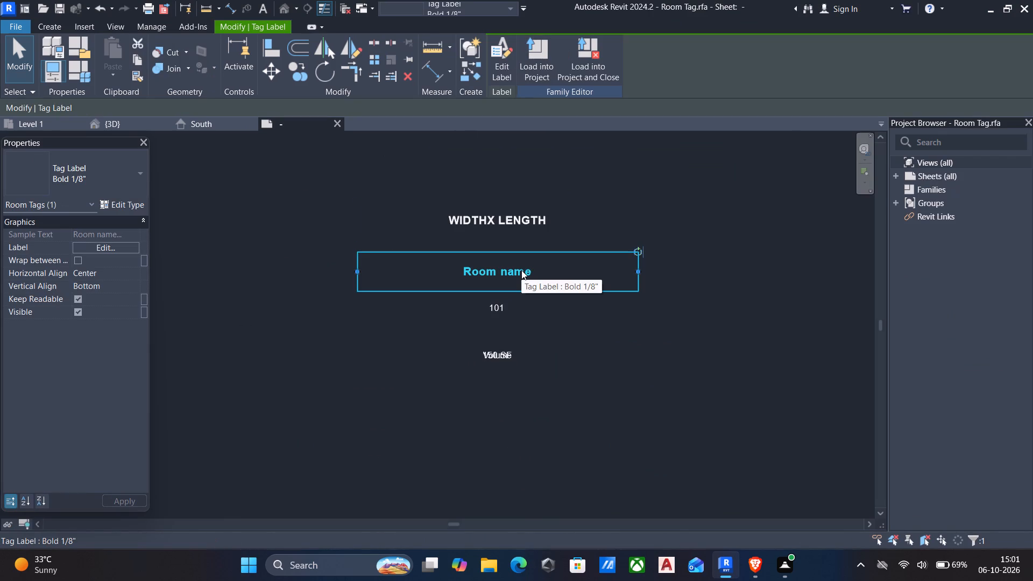
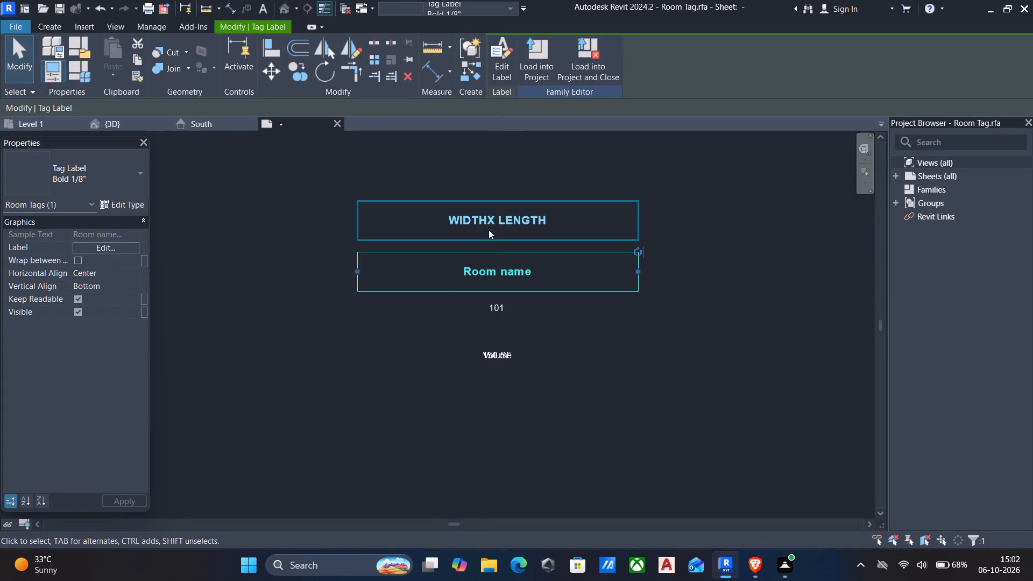
Nudge the WIDTHX LENGTH label down closer to the Room name label.
{"action": "left_click", "coordinate": [478, 218]}
{"action": "key", "text": "Down"}
{"action": "key", "text": "Down"}
{"action": "key", "text": "Down"}
{"action": "key", "text": "Down"}
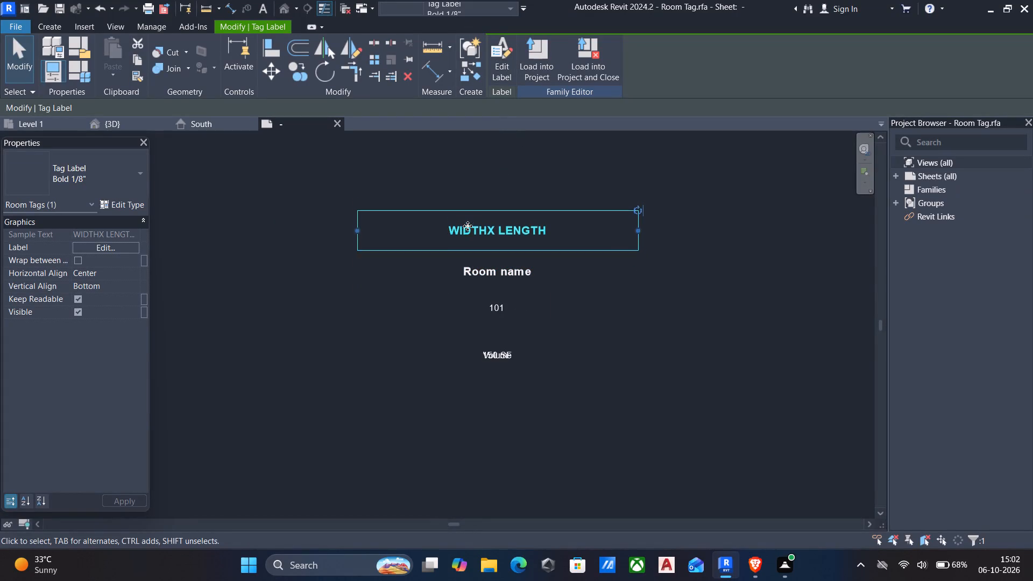
{"action": "key", "text": "Down"}
Nudge the Volume label up off the 150 SF label and the 101 label up toward Room name.
{"action": "left_click", "coordinate": [477, 345]}
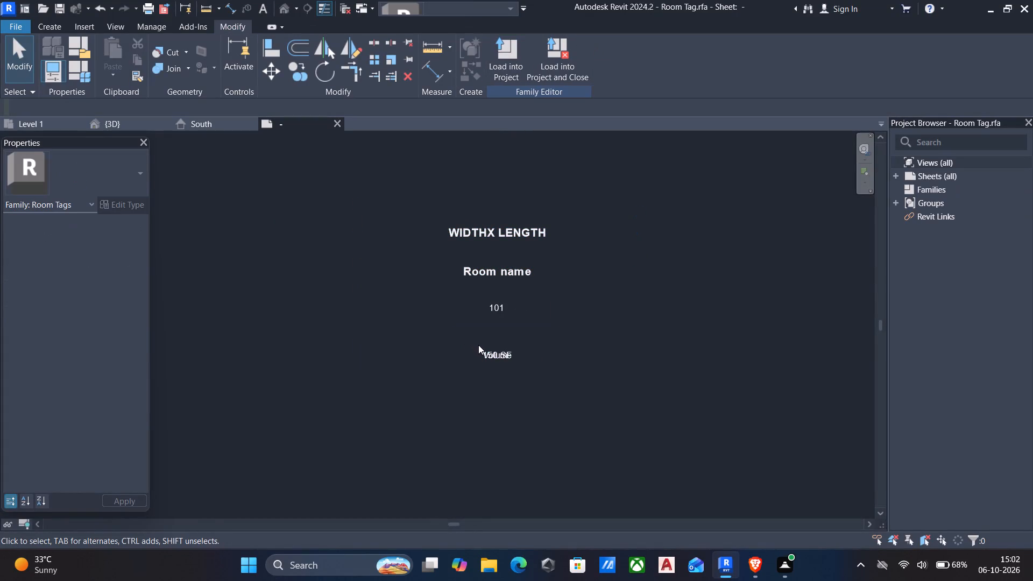
{"action": "left_click", "coordinate": [490, 352]}
{"action": "key", "text": "Up"}
{"action": "key", "text": "Up"}
{"action": "key", "text": "Up"}
{"action": "key", "text": "Up"}
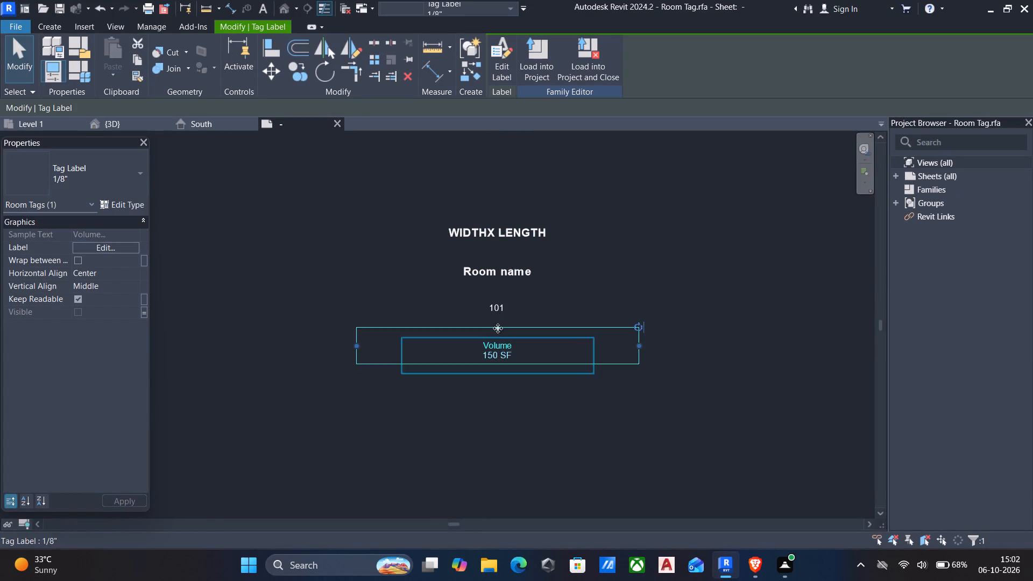
{"action": "left_click", "coordinate": [492, 311]}
{"action": "key", "text": "Up"}
{"action": "key", "text": "Up"}
{"action": "key", "text": "Up"}
{"action": "key", "text": "Up"}
{"action": "left_click", "coordinate": [498, 348]}
{"action": "key", "text": "Up"}
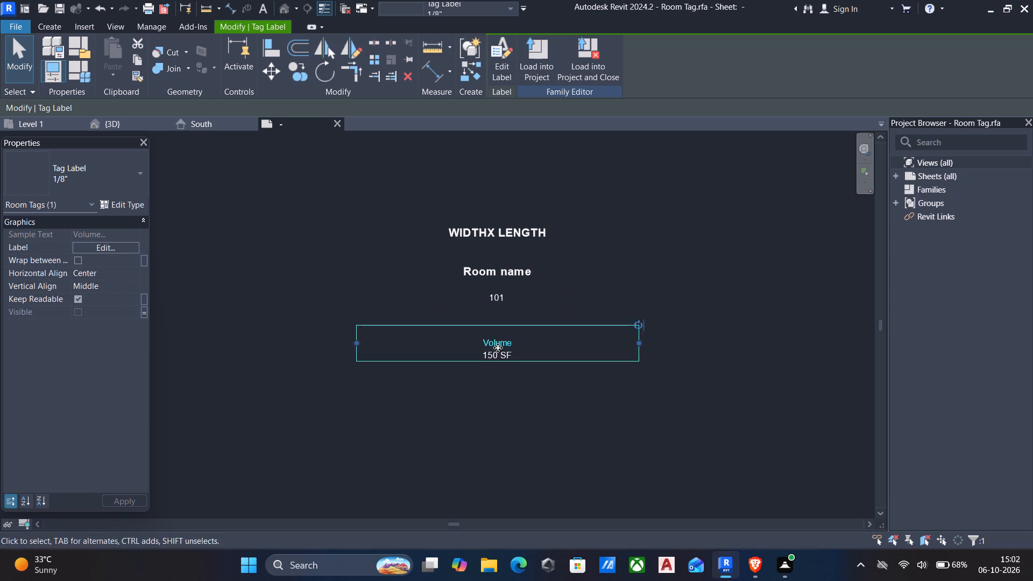
{"action": "key", "text": "Up"}
{"action": "key", "text": "Up"}
{"action": "key", "text": "Up"}
{"action": "key", "text": "Up"}
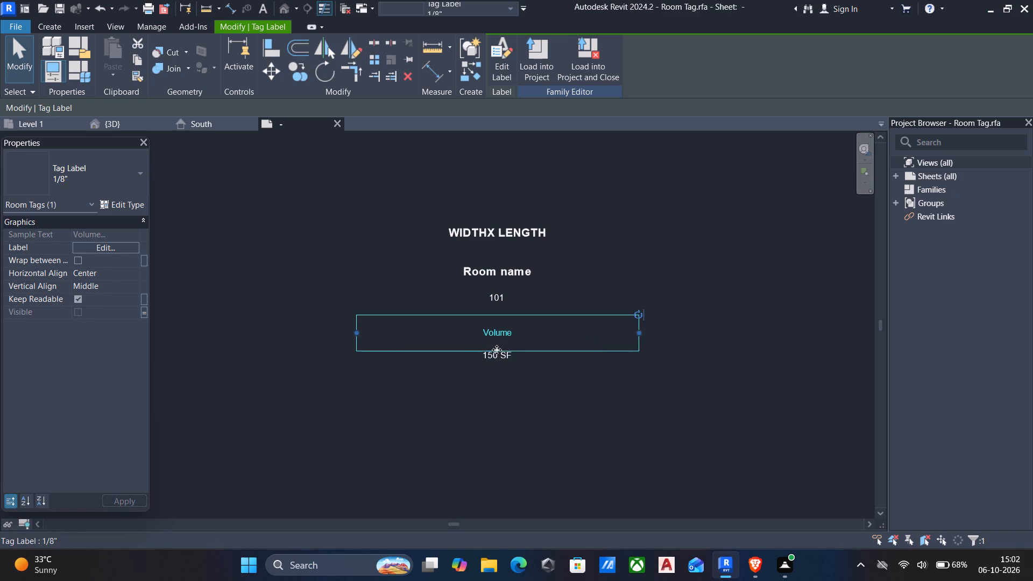
Load the Room Tag family into the project, overwriting the existing version.
{"action": "left_click", "coordinate": [533, 67]}
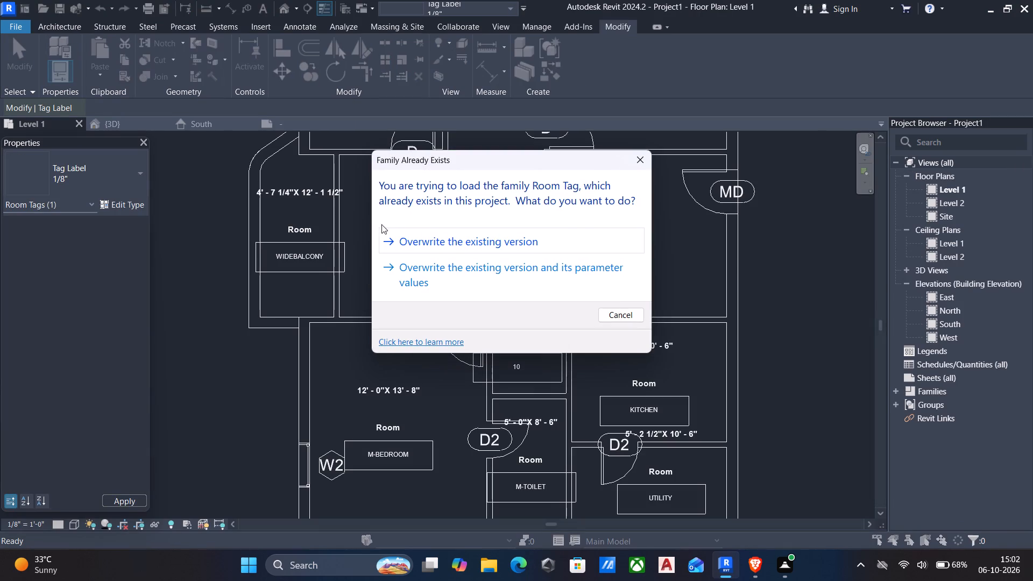
{"action": "left_click", "coordinate": [506, 245]}
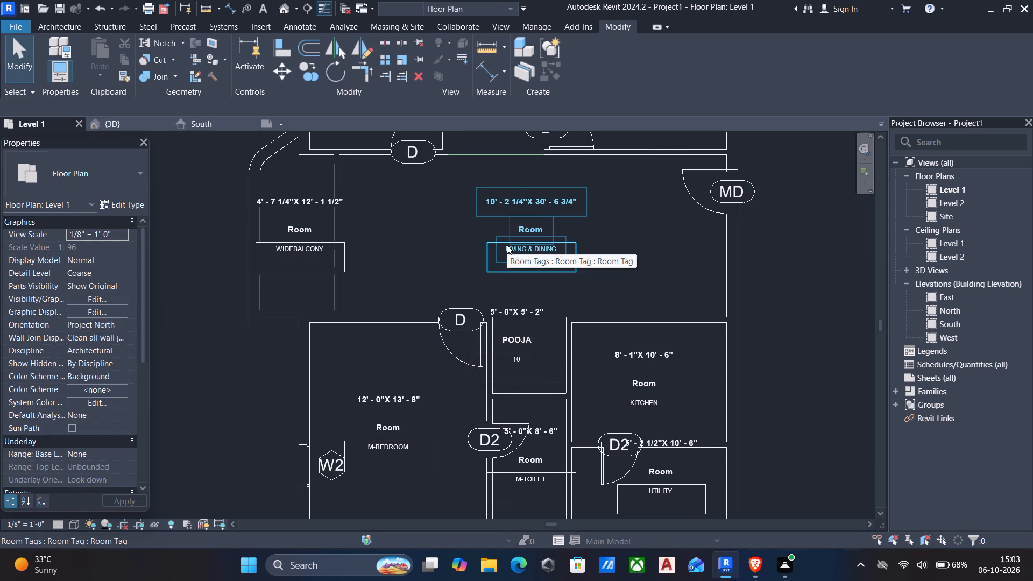
Examine the spacing of the dimensions and names in the room tags across the Level 1 plan, including the POOJA tag.
{"action": "middle_click_drag", "start_coordinate": [396, 232], "coordinate": [385, 314]}
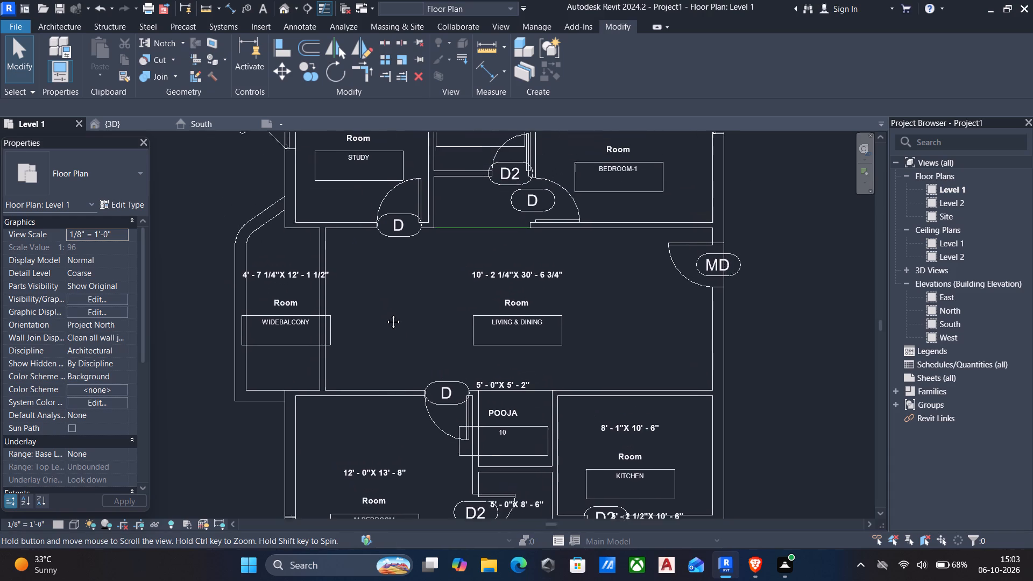
{"action": "middle_click_drag", "start_coordinate": [385, 314], "coordinate": [386, 316]}
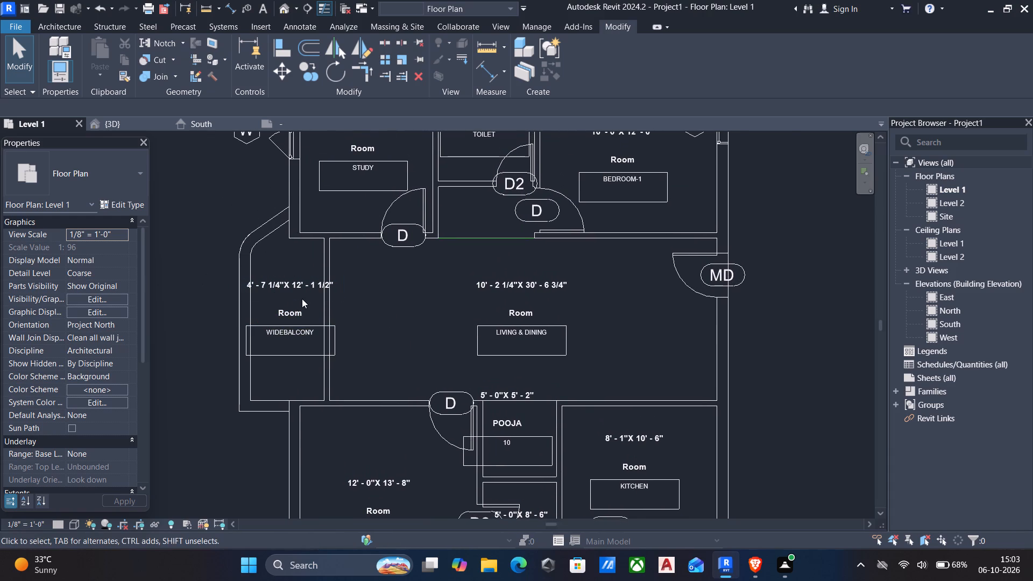
{"action": "scroll", "coordinate": [302, 299], "scroll_direction": "up", "scroll_amount": 2}
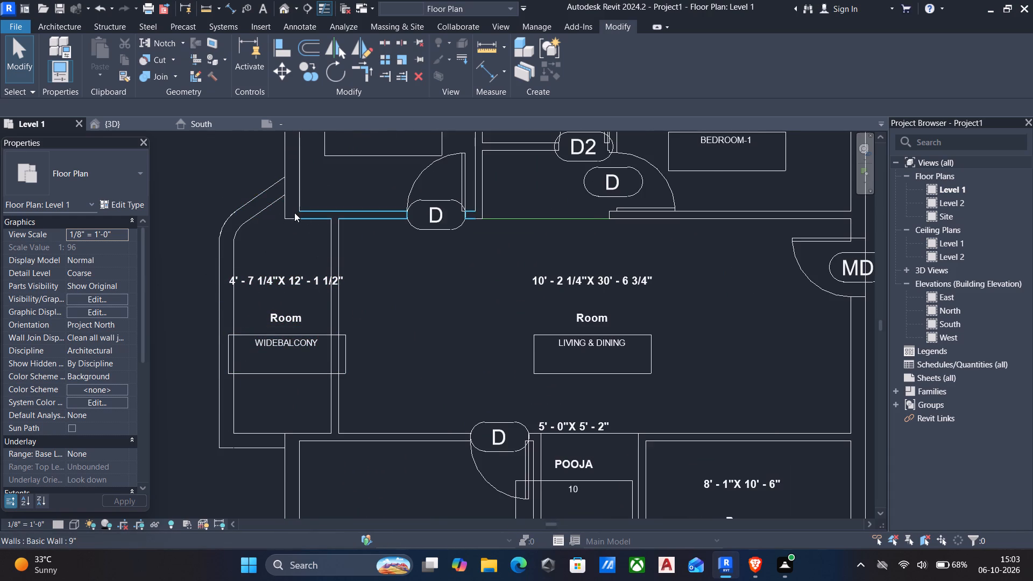
{"action": "middle_click_drag", "start_coordinate": [294, 212], "coordinate": [292, 282]}
{"action": "scroll", "coordinate": [281, 285], "scroll_direction": "down", "scroll_amount": 3}
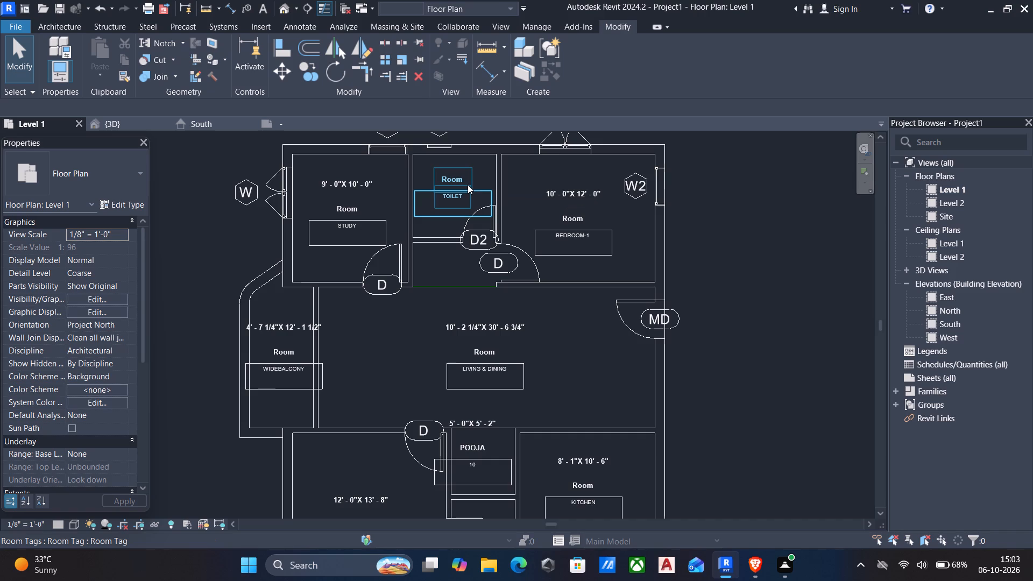
{"action": "scroll", "coordinate": [412, 334], "scroll_direction": "down", "scroll_amount": 2}
{"action": "middle_click_drag", "start_coordinate": [449, 338], "coordinate": [446, 331]}
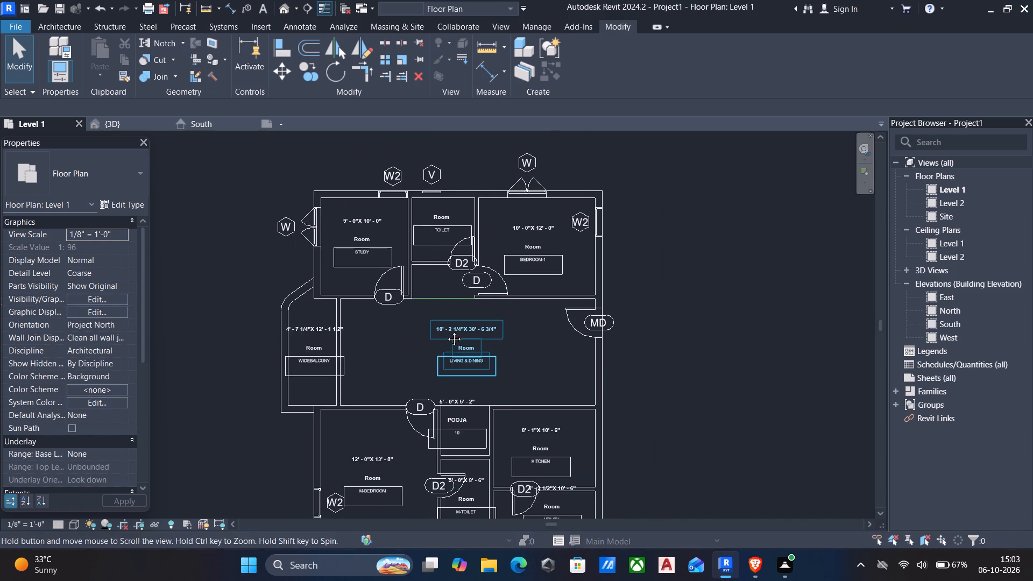
{"action": "middle_click_drag", "start_coordinate": [446, 331], "coordinate": [443, 324]}
{"action": "middle_click_drag", "start_coordinate": [442, 414], "coordinate": [420, 387]}
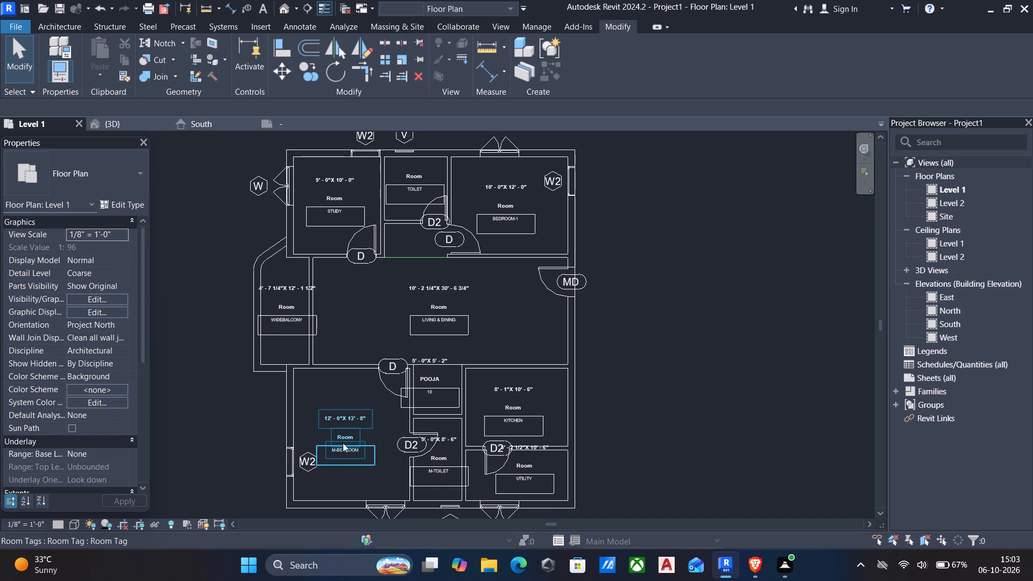
{"action": "scroll", "coordinate": [336, 437], "scroll_direction": "up", "scroll_amount": 4}
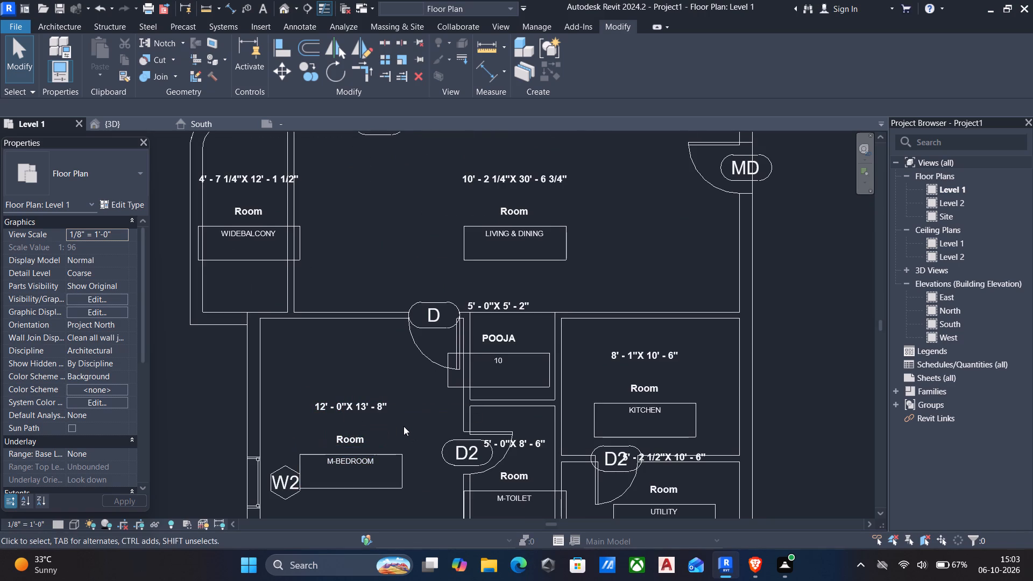
{"action": "left_click", "coordinate": [494, 304]}
{"action": "middle_click", "coordinate": [525, 395]}
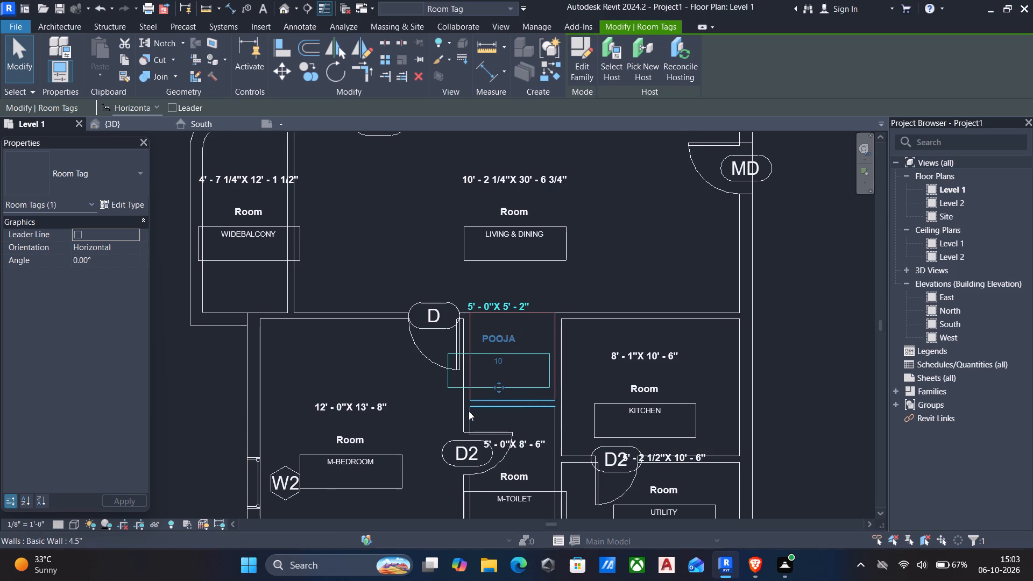
{"action": "middle_click_drag", "start_coordinate": [539, 414], "coordinate": [506, 380]}
{"action": "middle_click_drag", "start_coordinate": [600, 444], "coordinate": [575, 428]}
Reopen the Room Tag family from the UTILITY tag and nudge the WIDTHX LENGTH label down, then the Room name label slightly down.
{"action": "left_click", "coordinate": [609, 445]}
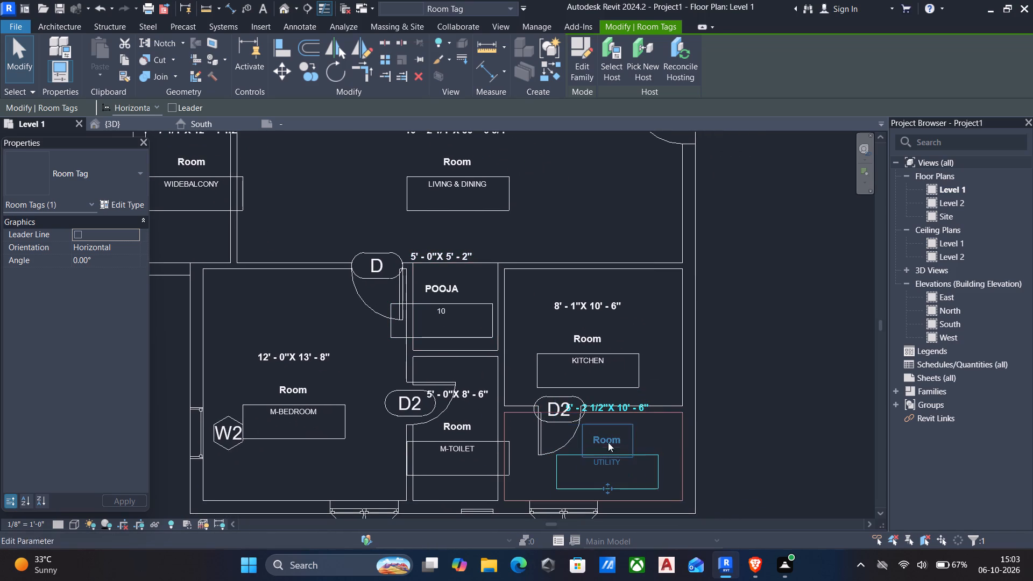
{"action": "left_click", "coordinate": [581, 63]}
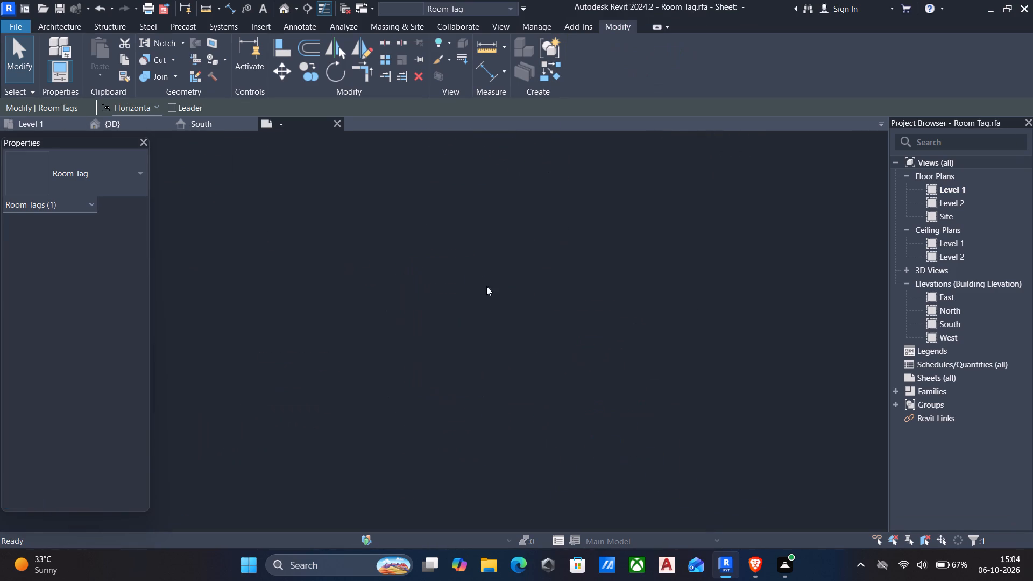
{"action": "scroll", "coordinate": [391, 253], "scroll_direction": "down", "scroll_amount": 1}
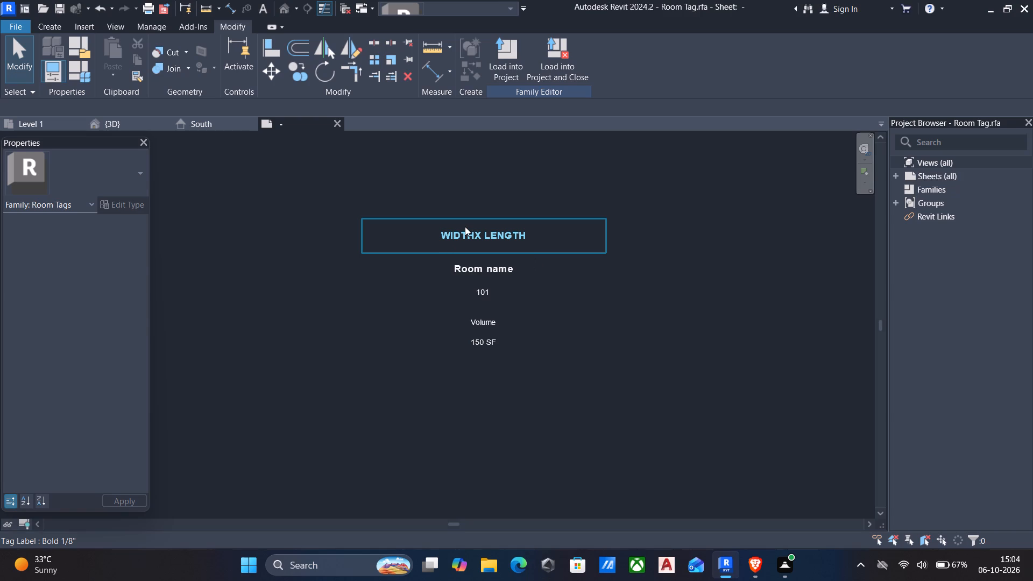
{"action": "left_click", "coordinate": [465, 226]}
{"action": "key", "text": "Down"}
{"action": "key", "text": "Down"}
{"action": "scroll", "coordinate": [485, 280], "scroll_direction": "up", "scroll_amount": 4}
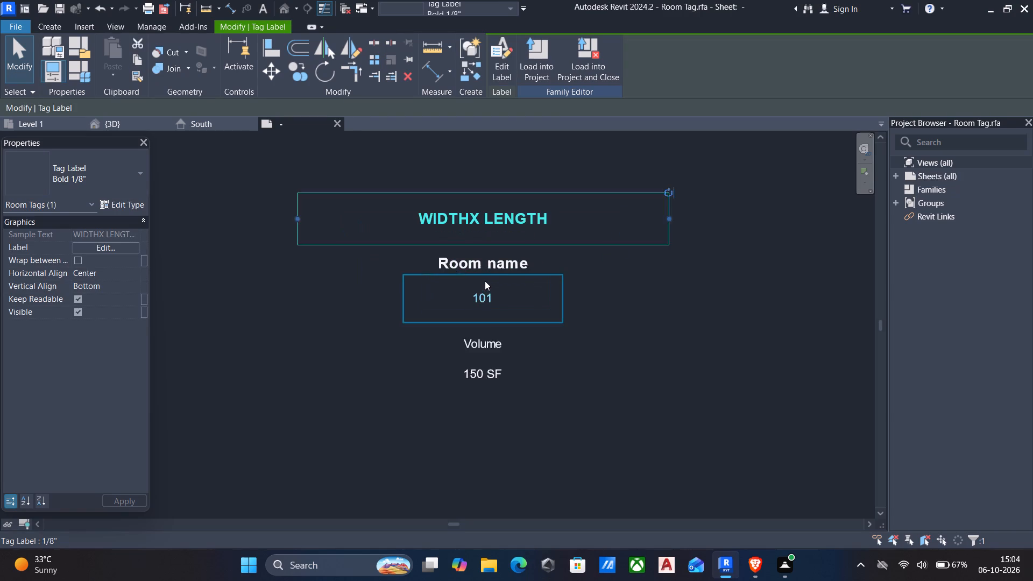
{"action": "key", "text": "Down"}
{"action": "key", "text": "Down"}
{"action": "scroll", "coordinate": [485, 281], "scroll_direction": "up", "scroll_amount": 3}
{"action": "key", "text": "Down"}
{"action": "key", "text": "Down"}
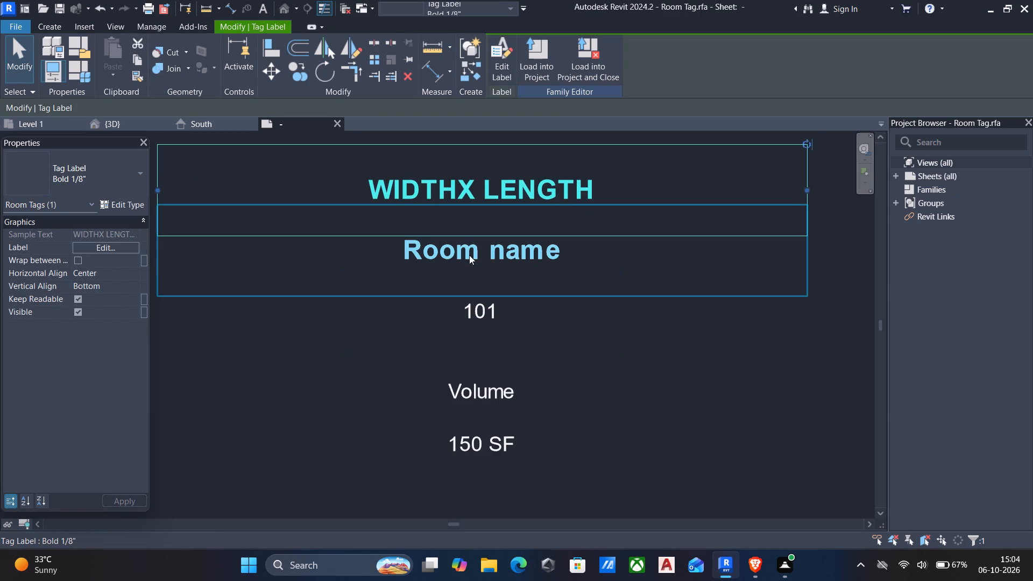
{"action": "left_click", "coordinate": [469, 254]}
{"action": "key", "text": "Down"}
Load the adjusted Room Tag family into the project, overwriting the existing version.
{"action": "left_click", "coordinate": [543, 47]}
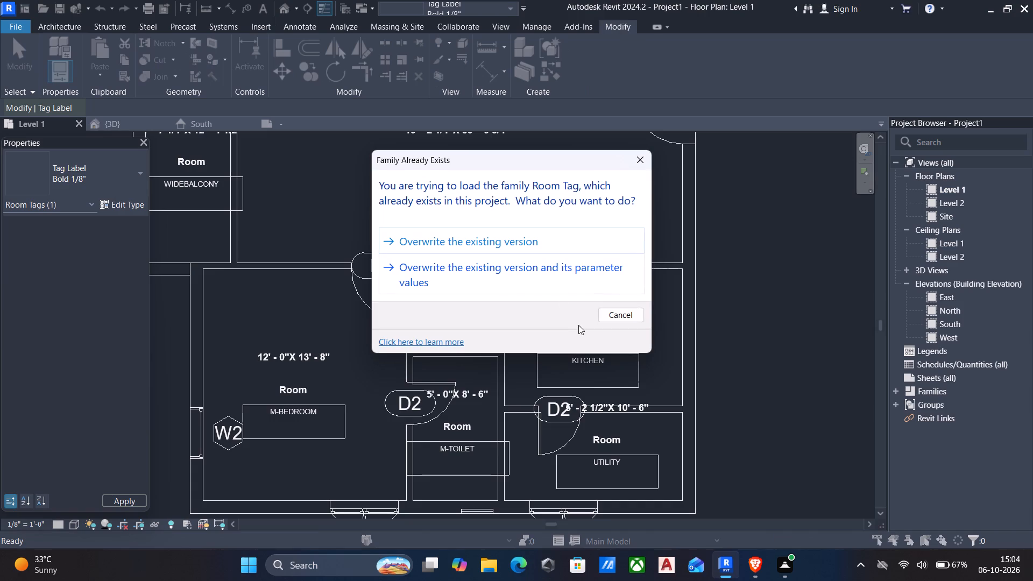
{"action": "left_click", "coordinate": [528, 234]}
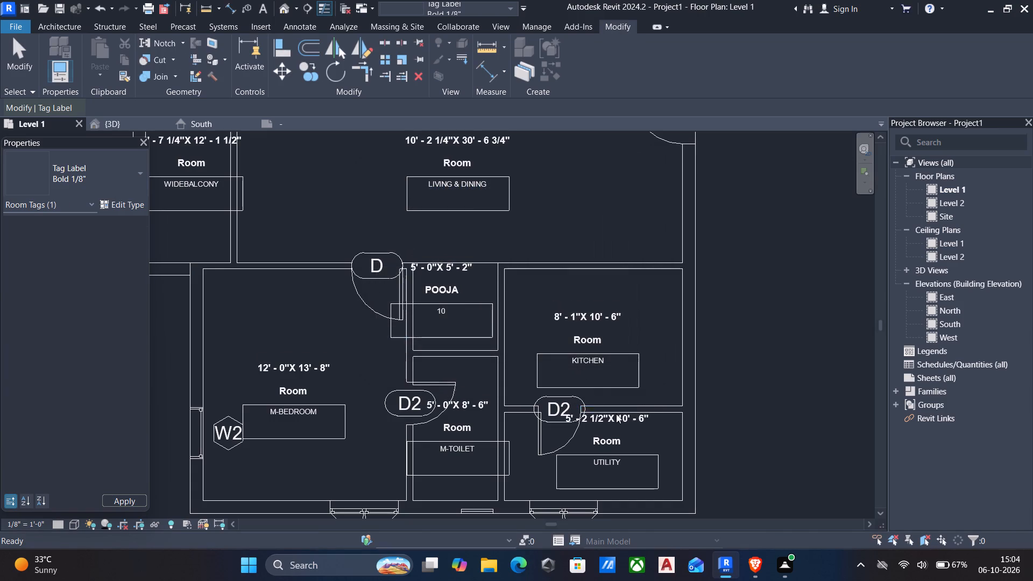
Reopen the Room Tag family from the UTILITY tag and nudge the WIDTHX LENGTH label further down toward Room name.
{"action": "middle_click_drag", "start_coordinate": [615, 414], "coordinate": [564, 336]}
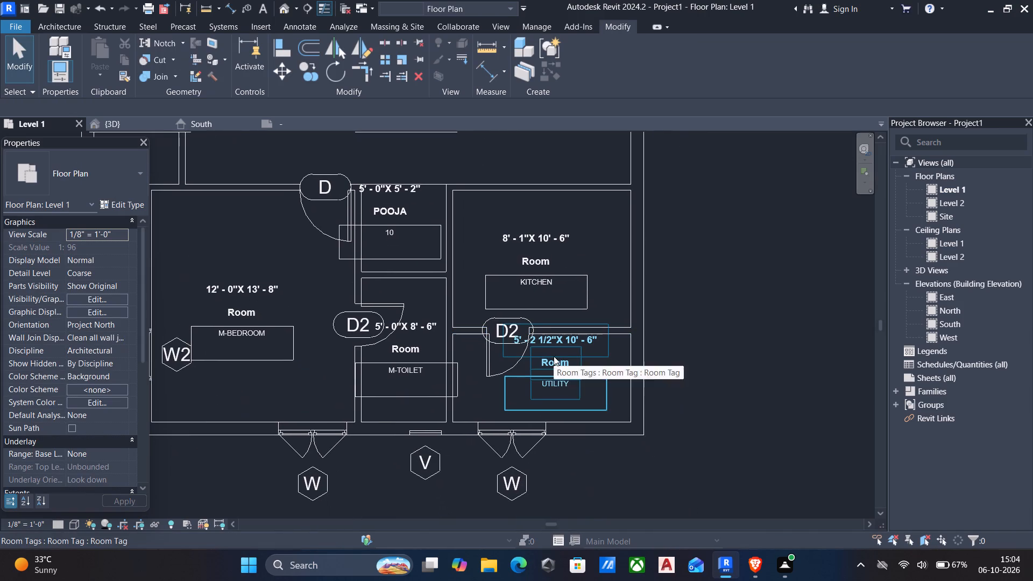
{"action": "left_click", "coordinate": [554, 356]}
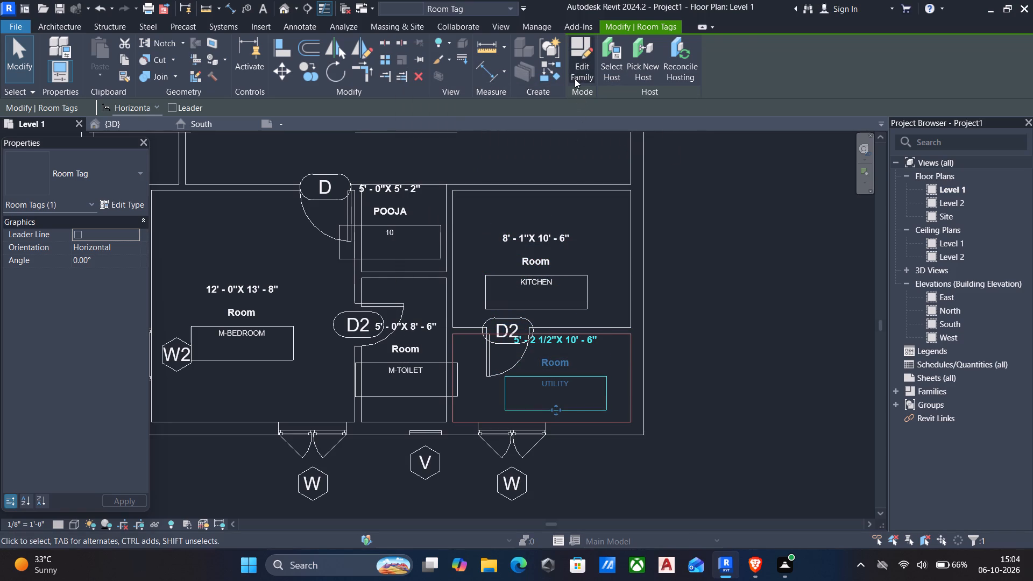
{"action": "left_click", "coordinate": [565, 51]}
{"action": "left_click", "coordinate": [576, 73]}
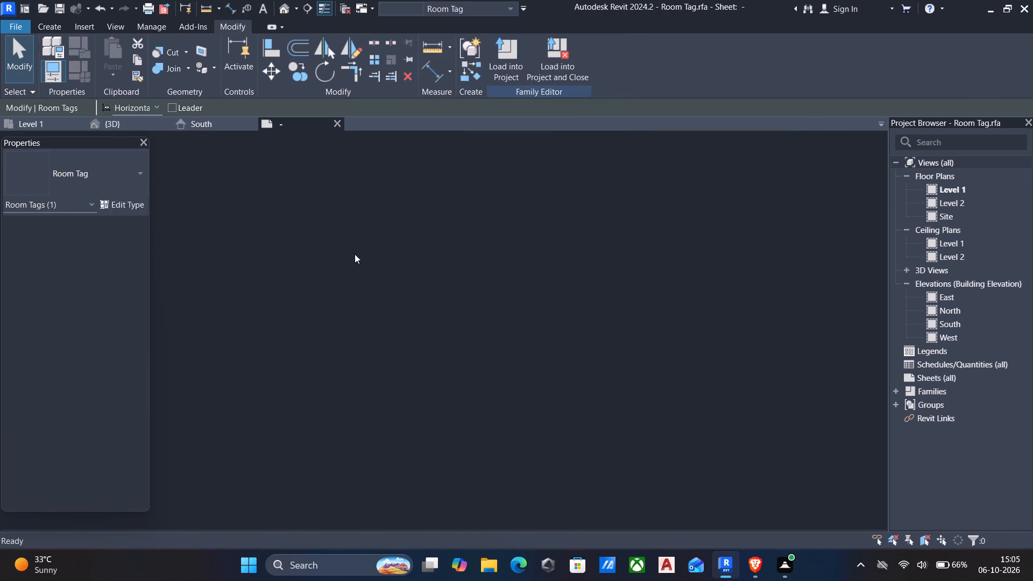
{"action": "left_click", "coordinate": [423, 194]}
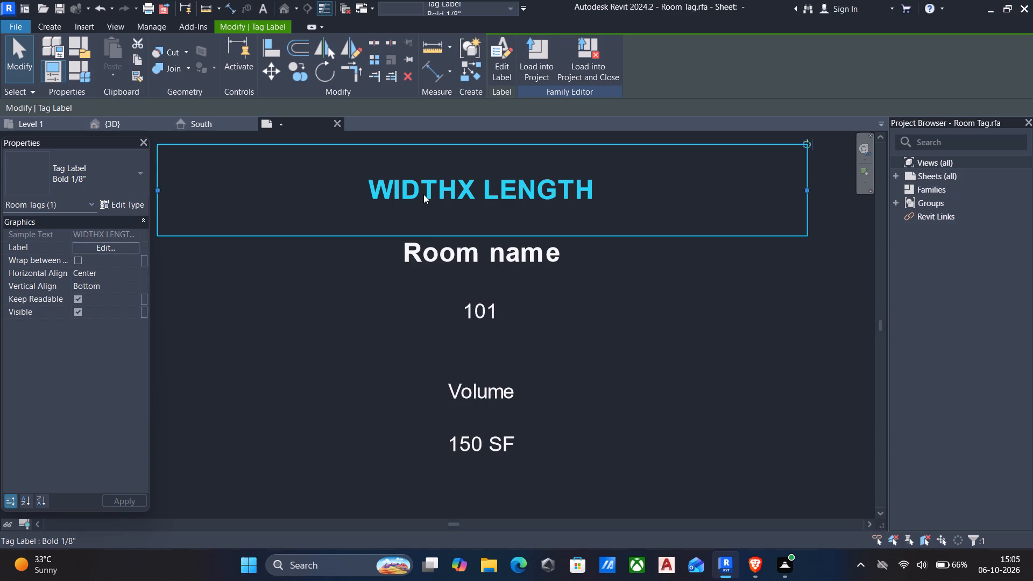
{"action": "key", "text": "Down"}
{"action": "key", "text": "Down"}
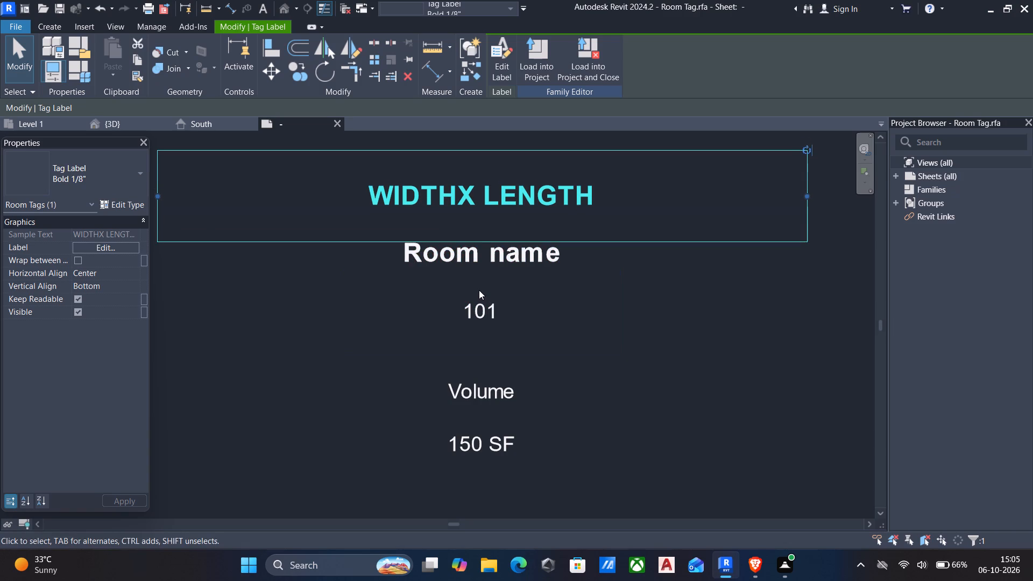
{"action": "key", "text": "Down"}
{"action": "key", "text": "Down"}
{"action": "key", "text": "Down"}
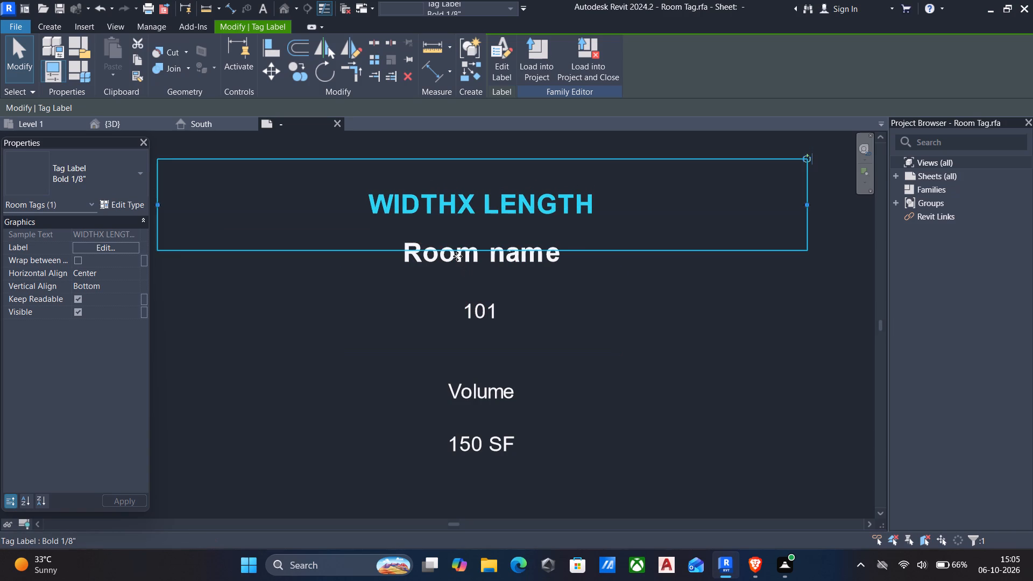
Nudge the Volume label up closer to the 101 label.
{"action": "left_click", "coordinate": [476, 400]}
{"action": "key", "text": "Up"}
{"action": "key", "text": "Up"}
{"action": "key", "text": "Up"}
{"action": "key", "text": "Up"}
{"action": "key", "text": "Up"}
{"action": "key", "text": "Up"}
{"action": "key", "text": "Up"}
{"action": "key", "text": "Up"}
{"action": "key", "text": "Up"}
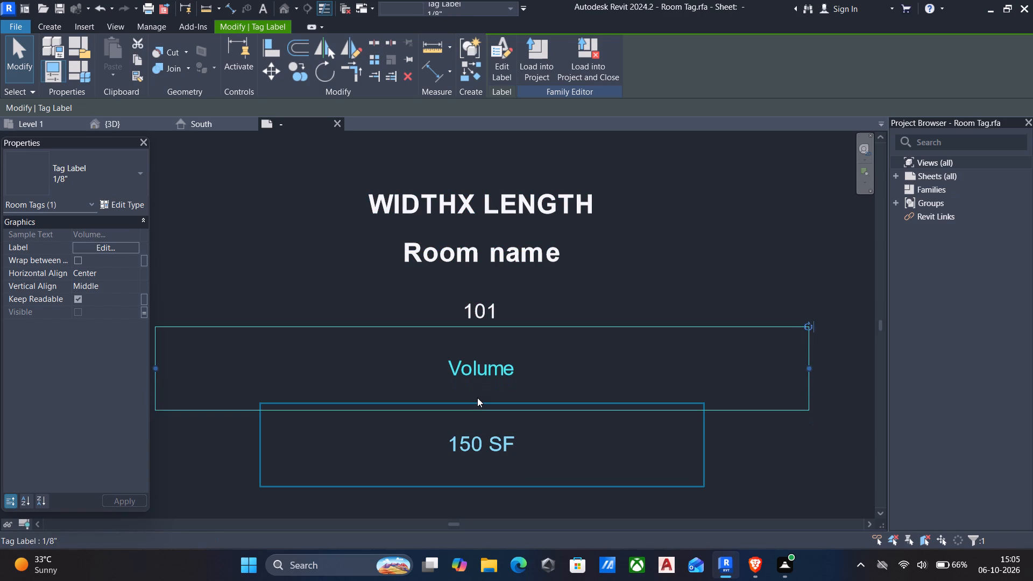
Nudge the 150 SF label up closer to the Volume label.
{"action": "left_click", "coordinate": [485, 441]}
{"action": "key", "text": "Up"}
{"action": "key", "text": "Up"}
{"action": "key", "text": "Up"}
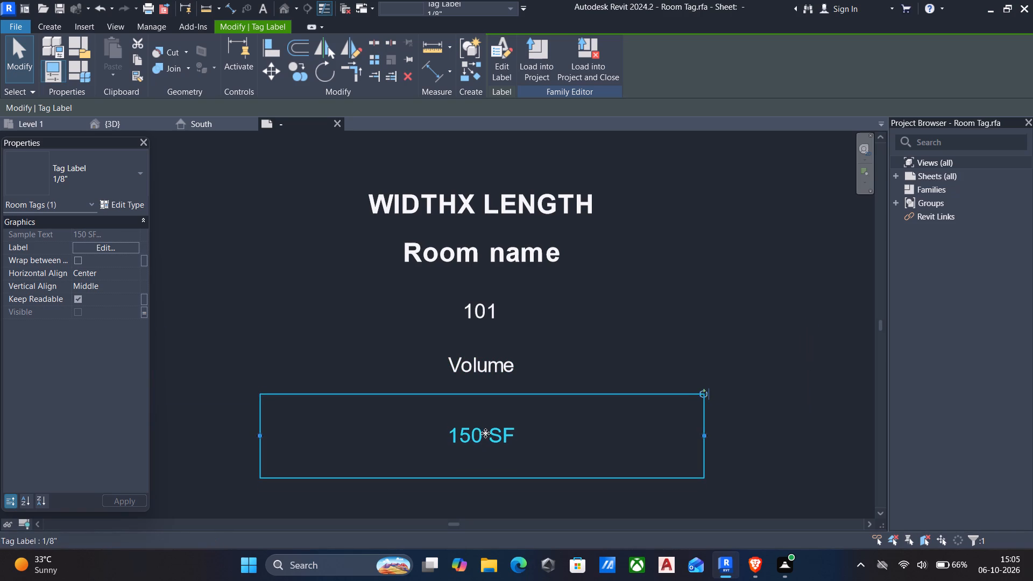
{"action": "key", "text": "Up"}
{"action": "key", "text": "Up"}
{"action": "key", "text": "Up"}
{"action": "key", "text": "Up"}
Nudge the Volume label and the 150 SF label slightly further up to tighten the tag's line spacing.
{"action": "left_click", "coordinate": [466, 369]}
{"action": "key", "text": "Up"}
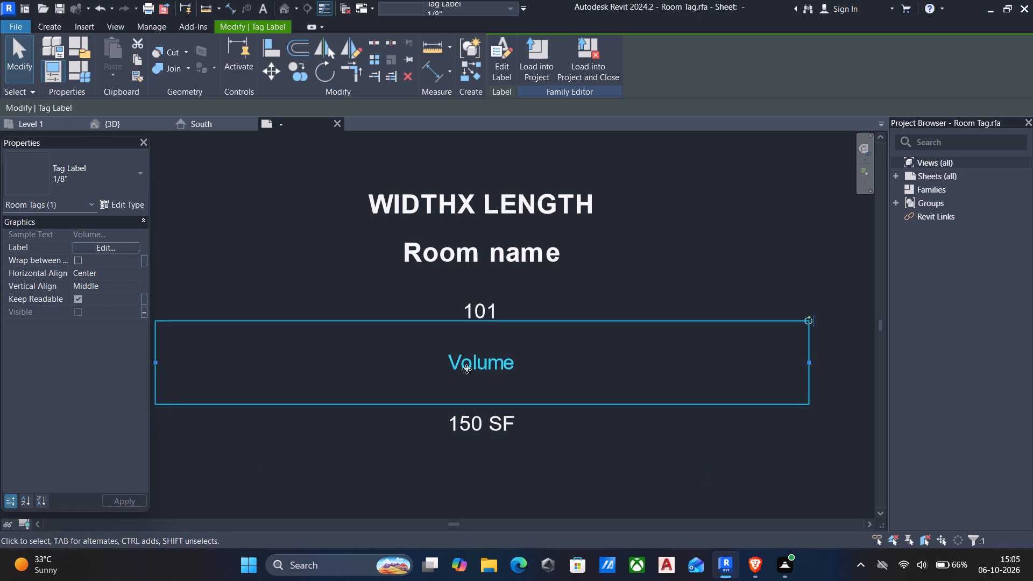
{"action": "key", "text": "Up"}
{"action": "key", "text": "Up"}
{"action": "left_click", "coordinate": [497, 422]}
{"action": "key", "text": "Up"}
{"action": "key", "text": "Up"}
{"action": "key", "text": "Up"}
{"action": "key", "text": "Up"}
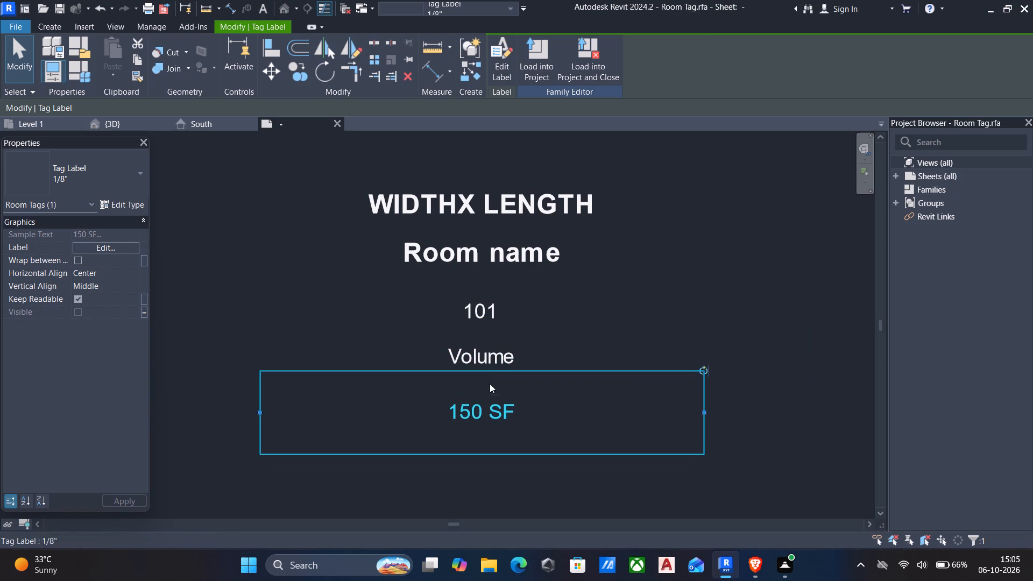
{"action": "key", "text": "Up"}
Load the respaced Room Tag family into the project, overwriting the existing version.
{"action": "left_click", "coordinate": [530, 52]}
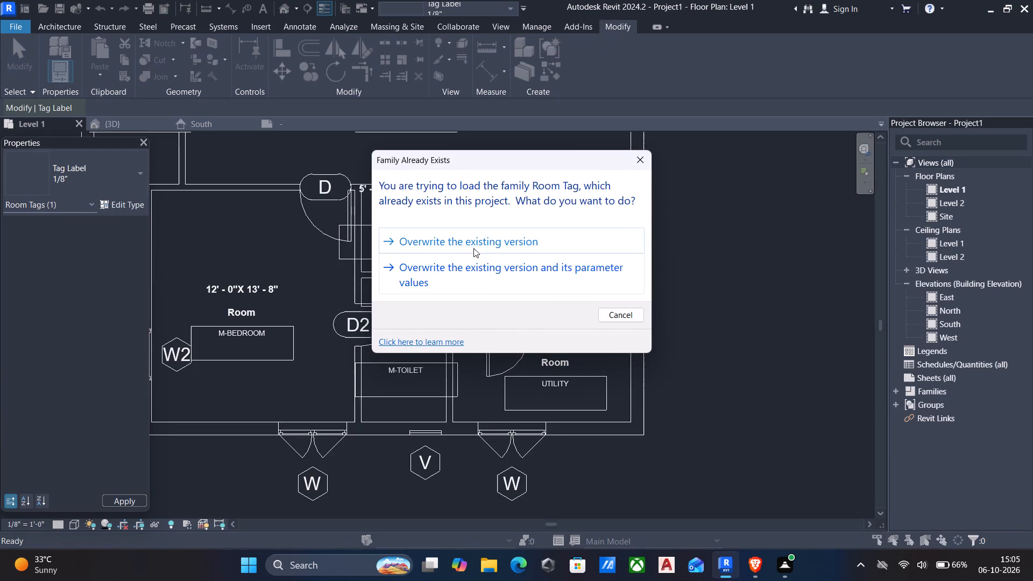
{"action": "left_click", "coordinate": [472, 243]}
{"action": "middle_click_drag", "start_coordinate": [537, 372], "coordinate": [539, 372]}
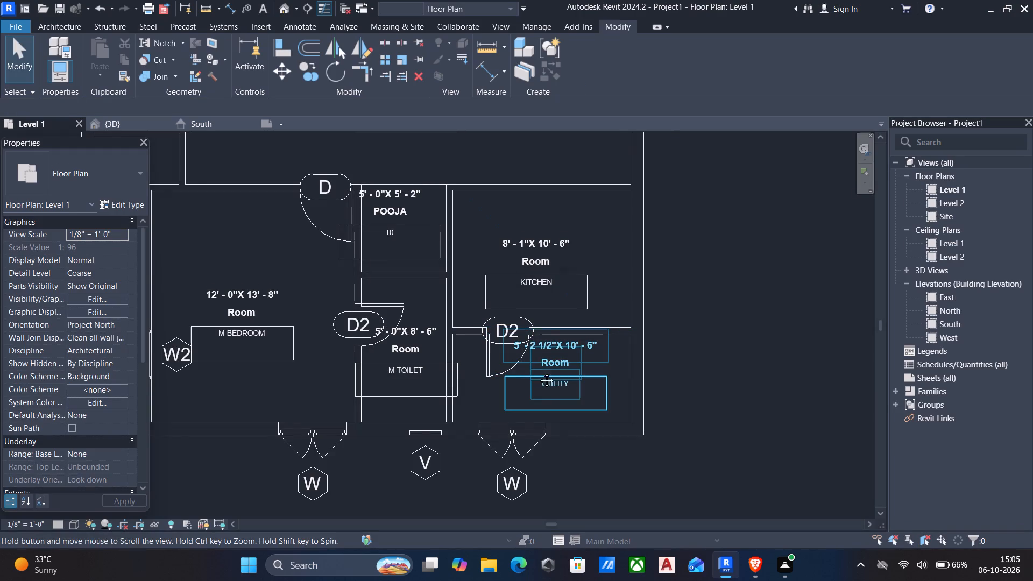
{"action": "middle_click_drag", "start_coordinate": [539, 372], "coordinate": [577, 367]}
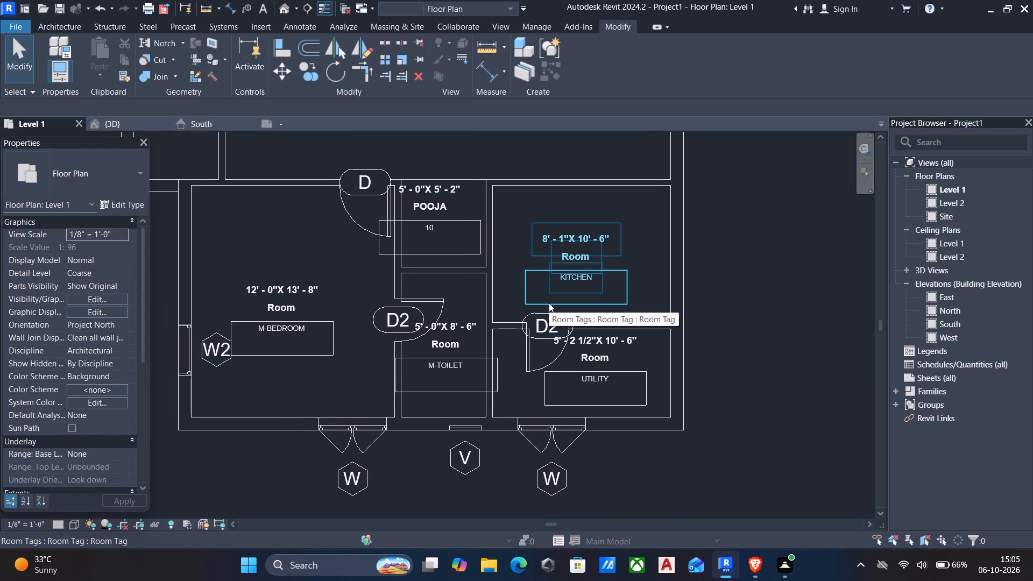
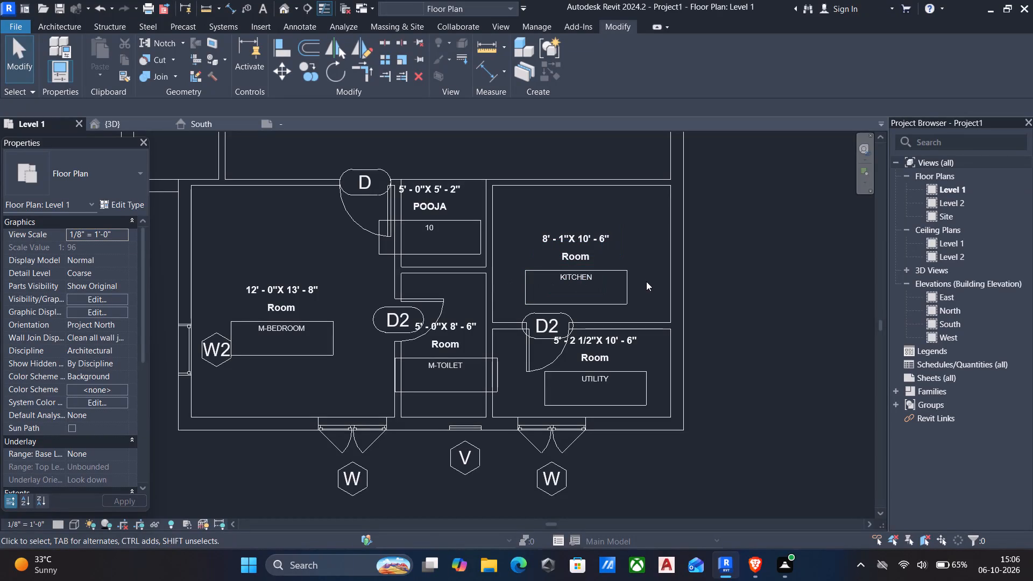
Review the reloaded room tags' spacing and contents across the Level 1 floor plan rooms.
{"action": "middle_click_drag", "start_coordinate": [520, 290], "coordinate": [553, 326]}
{"action": "middle_click_drag", "start_coordinate": [524, 294], "coordinate": [572, 383]}
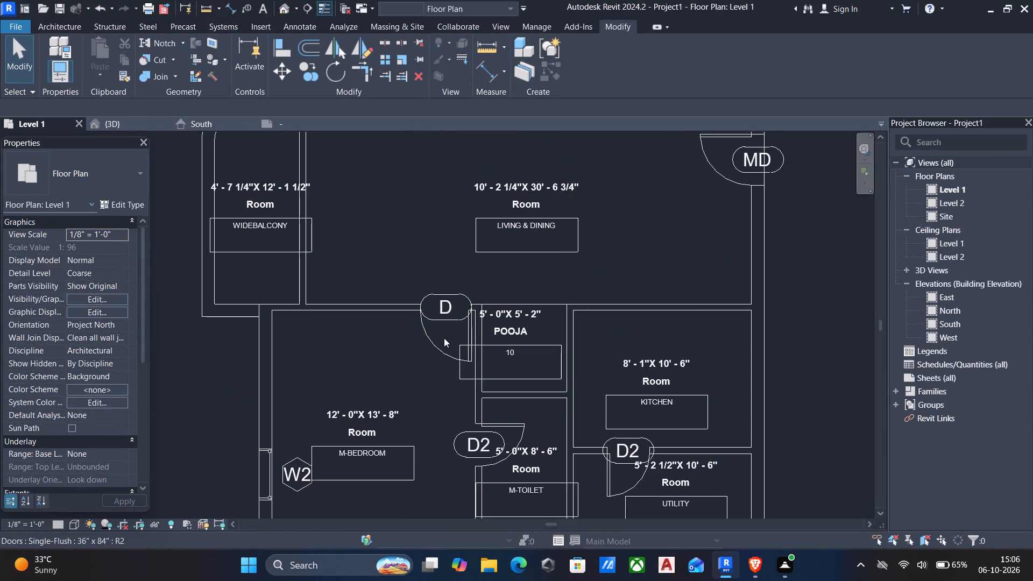
{"action": "middle_click_drag", "start_coordinate": [339, 317], "coordinate": [400, 339]}
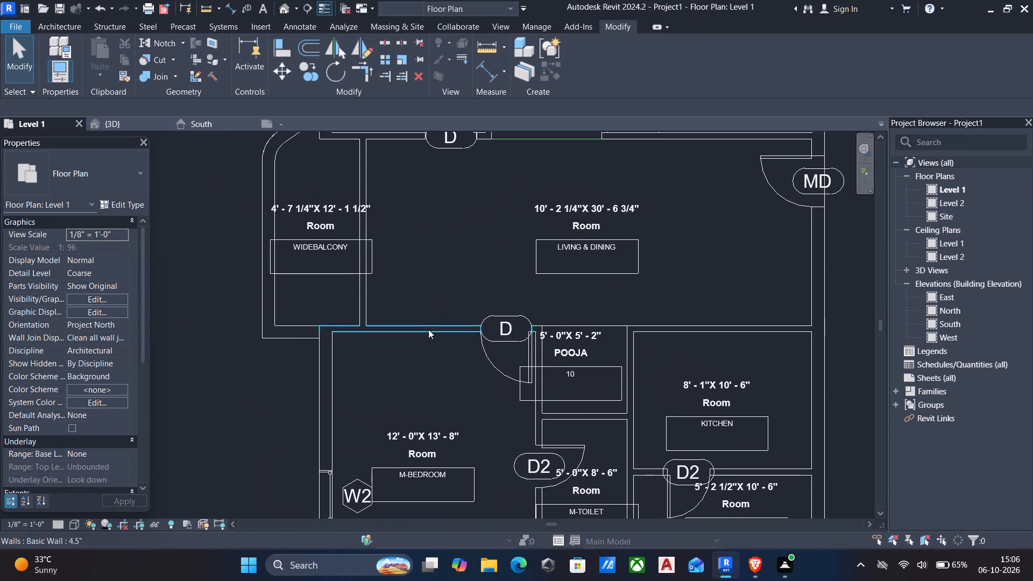
{"action": "scroll", "coordinate": [331, 239], "scroll_direction": "up", "scroll_amount": 4}
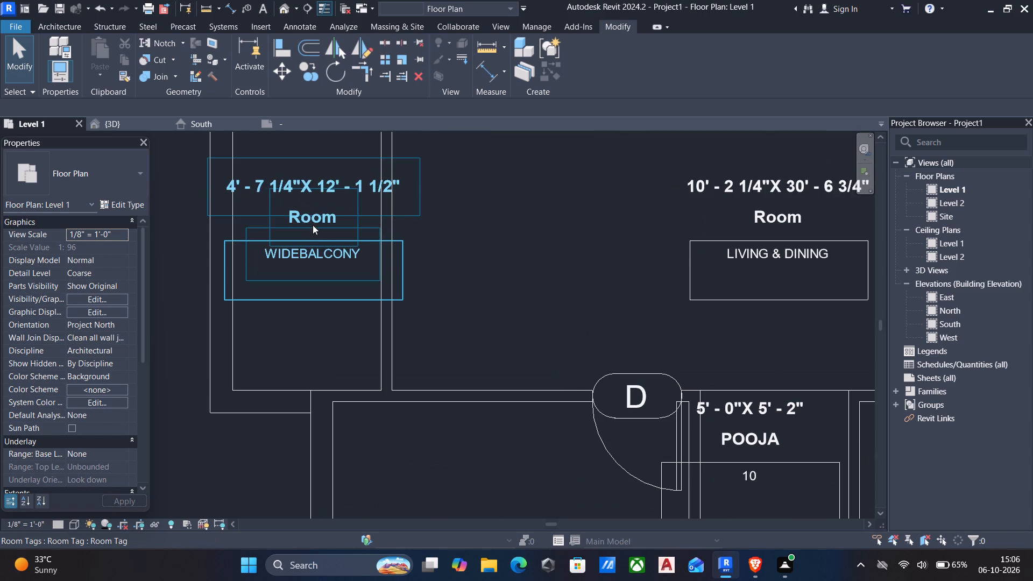
{"action": "middle_click_drag", "start_coordinate": [303, 214], "coordinate": [363, 302]}
{"action": "scroll", "coordinate": [371, 306], "scroll_direction": "down", "scroll_amount": 2}
{"action": "middle_click_drag", "start_coordinate": [603, 329], "coordinate": [569, 313]}
{"action": "scroll", "coordinate": [702, 297], "scroll_direction": "down", "scroll_amount": 5}
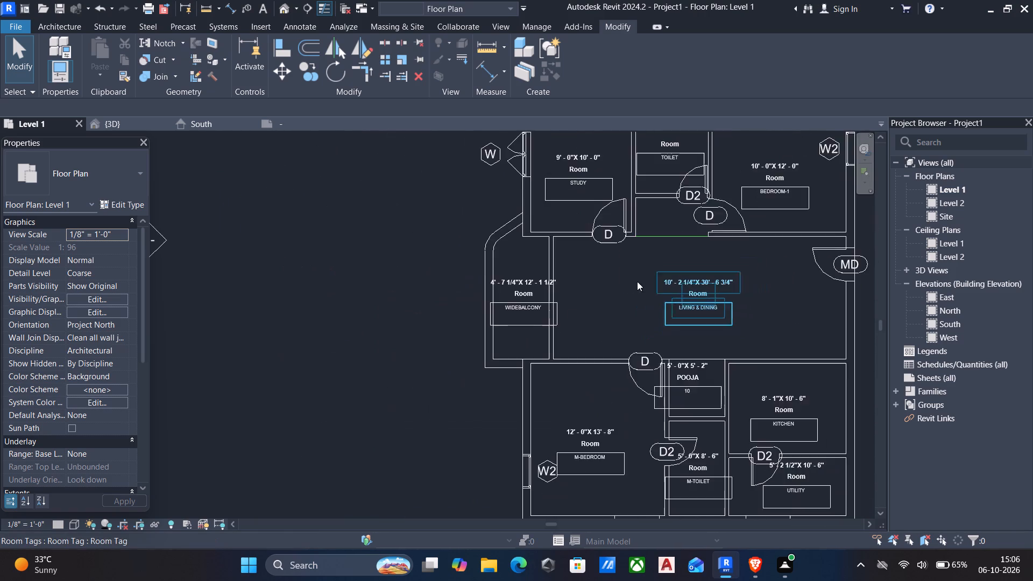
{"action": "middle_click_drag", "start_coordinate": [604, 272], "coordinate": [580, 377]}
{"action": "scroll", "coordinate": [543, 260], "scroll_direction": "up", "scroll_amount": 4}
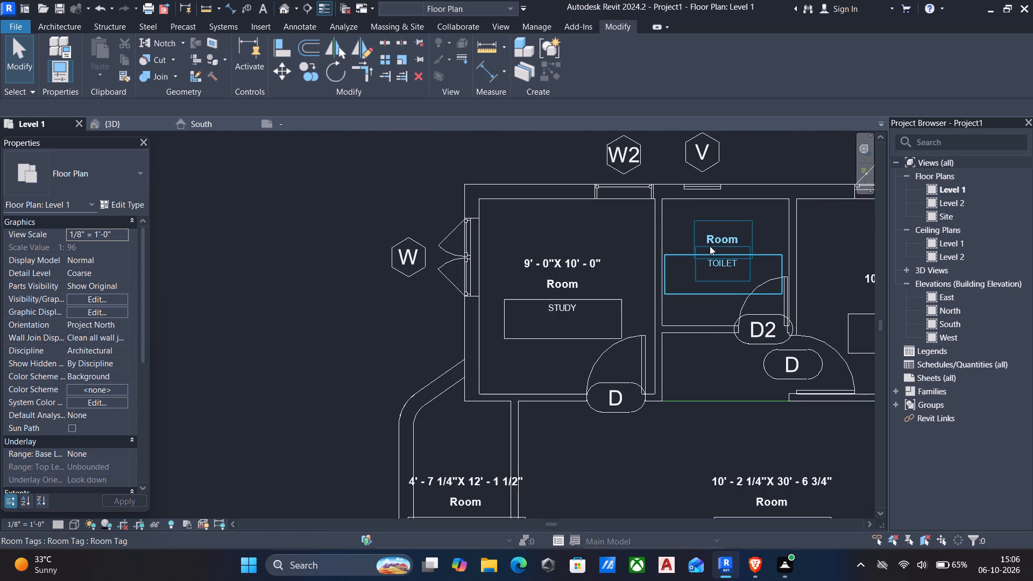
Delete the room tag from the toilet between the study and BEDROOM-1.
{"action": "left_click", "coordinate": [714, 244]}
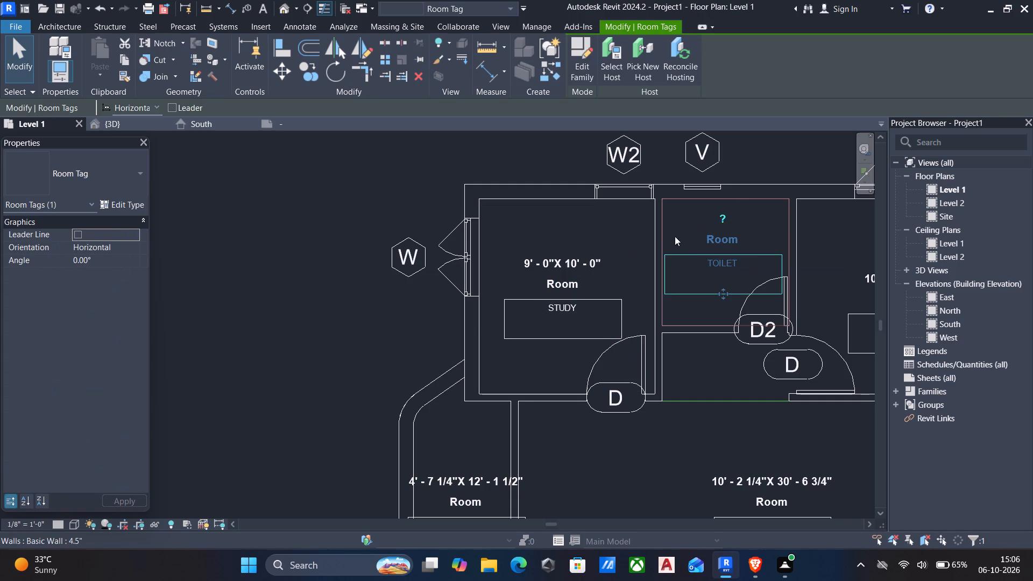
{"action": "left_click", "coordinate": [720, 217]}
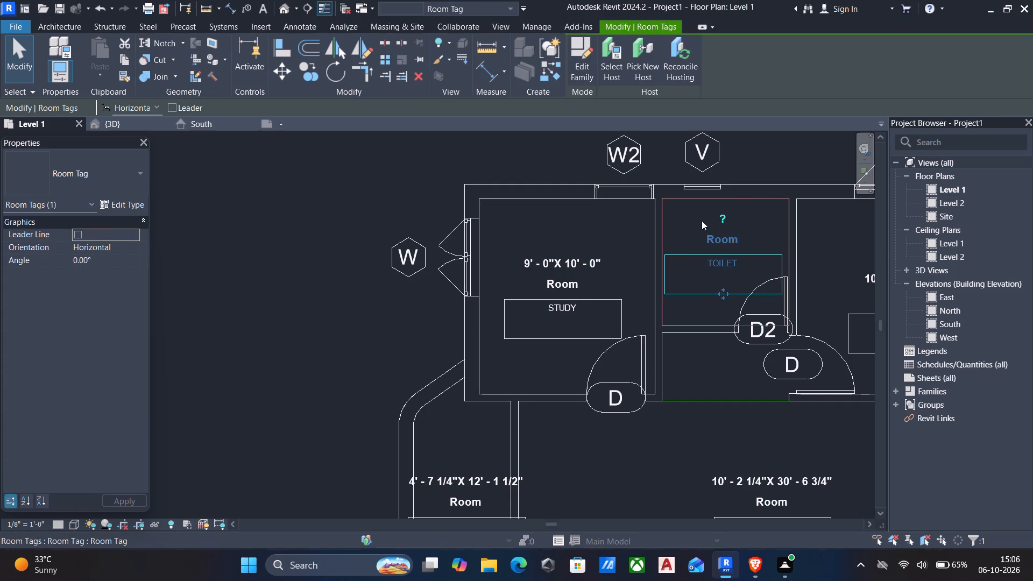
{"action": "middle_click_drag", "start_coordinate": [684, 231], "coordinate": [549, 226]}
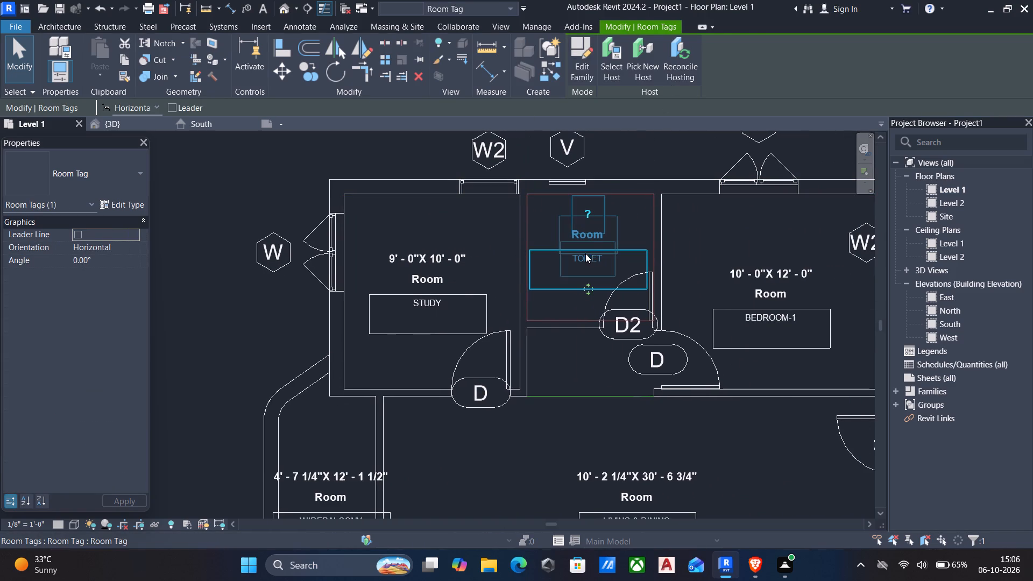
{"action": "left_click", "coordinate": [588, 229]}
{"action": "left_click", "coordinate": [587, 275]}
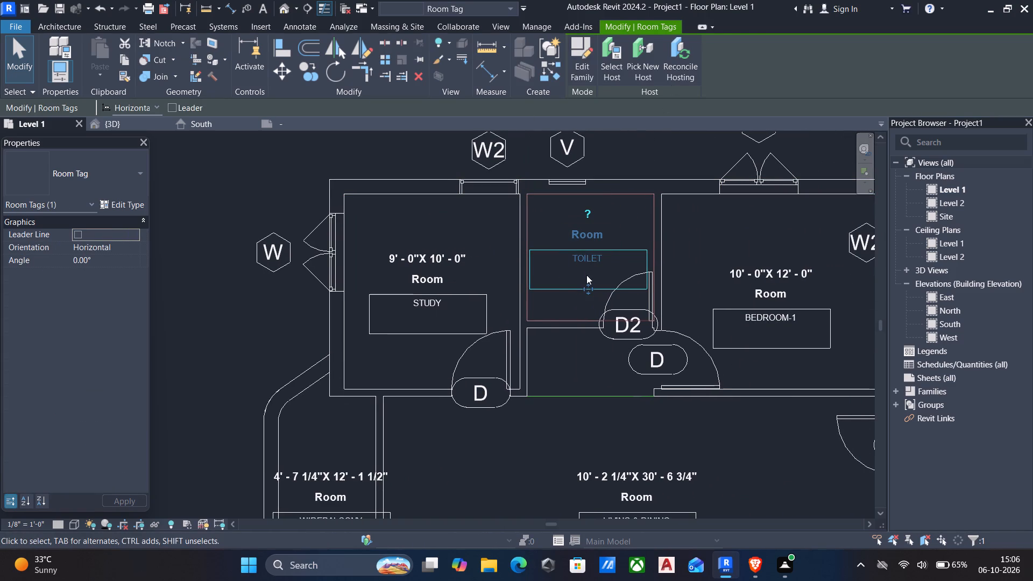
{"action": "left_click", "coordinate": [584, 256]}
{"action": "left_click", "coordinate": [584, 239]}
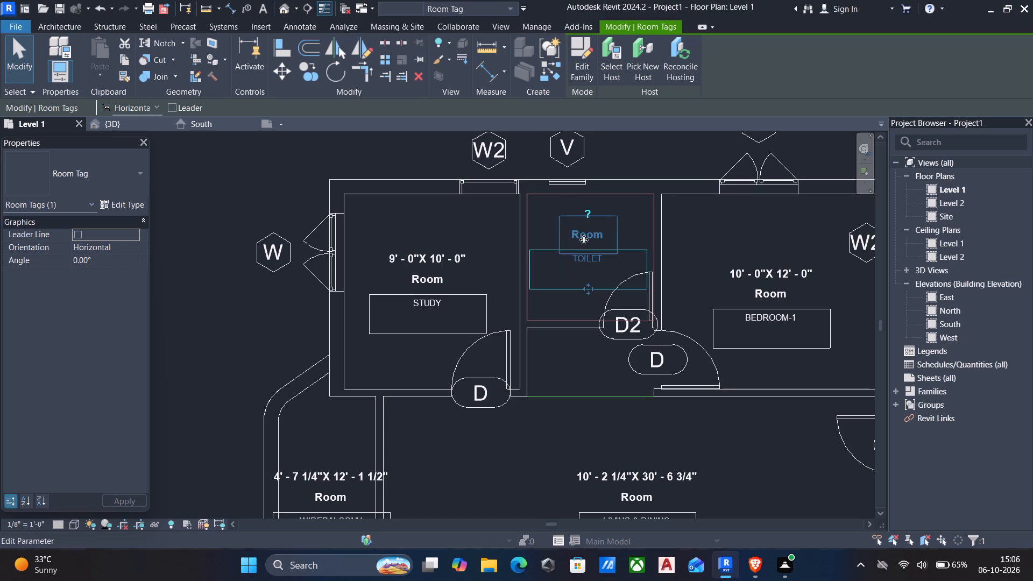
{"action": "key", "text": "Delete"}
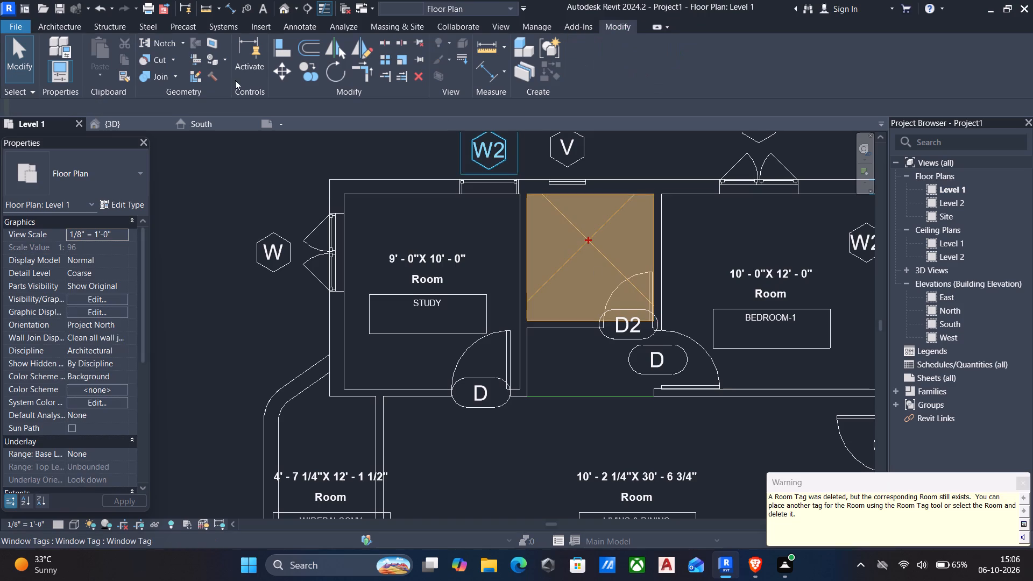
Place a new room tag in the untagged toilet between the study and BEDROOM-1.
{"action": "left_click", "coordinate": [49, 28]}
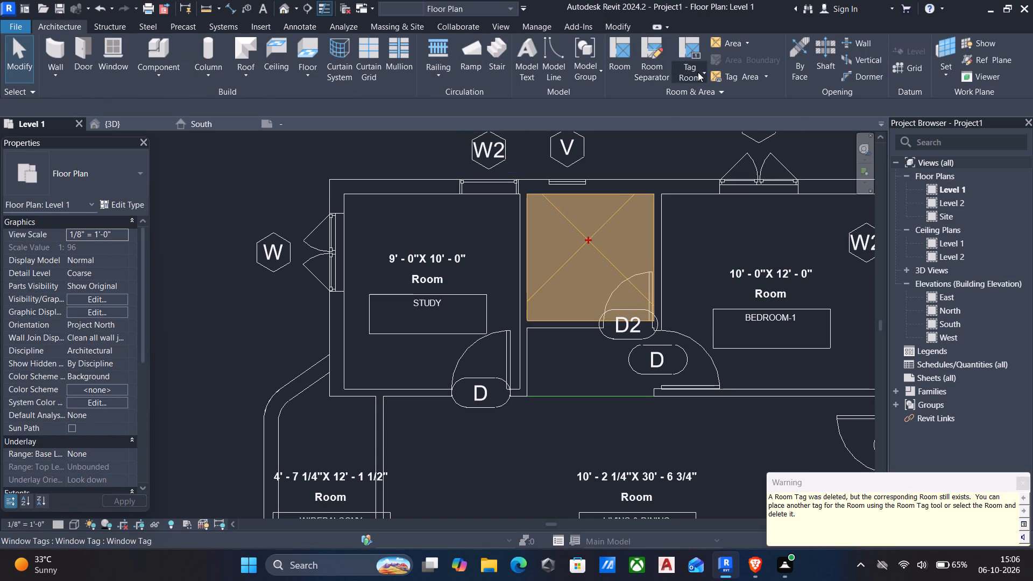
{"action": "left_click", "coordinate": [698, 72]}
{"action": "left_click", "coordinate": [707, 96]}
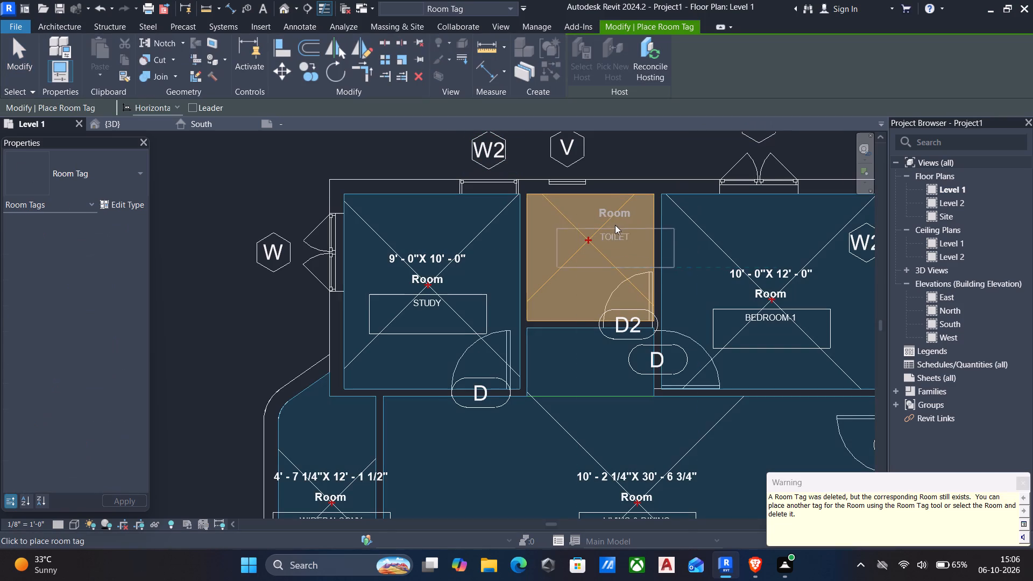
{"action": "left_click", "coordinate": [591, 232]}
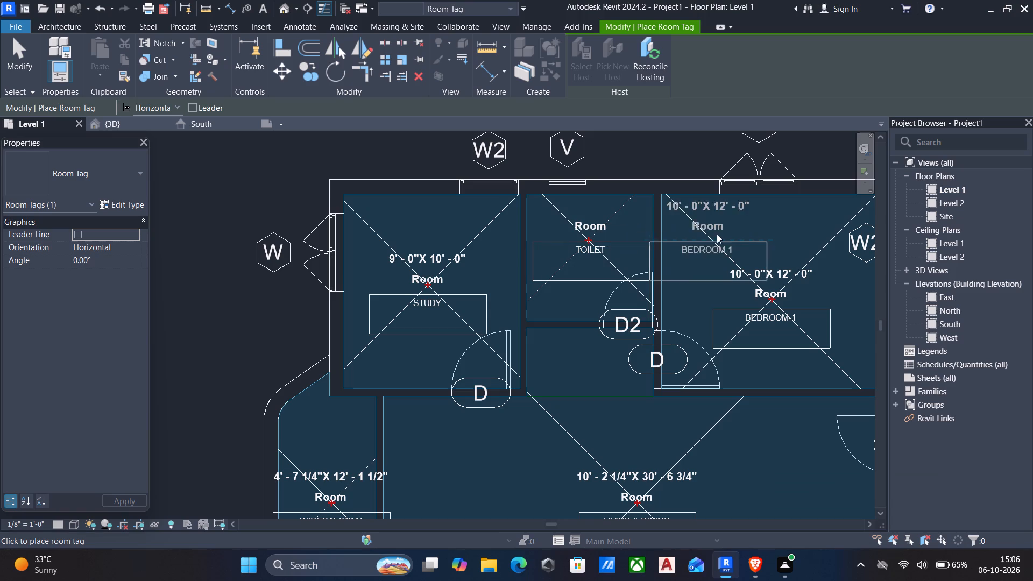
{"action": "key", "text": "Escape"}
{"action": "key", "text": "Escape"}
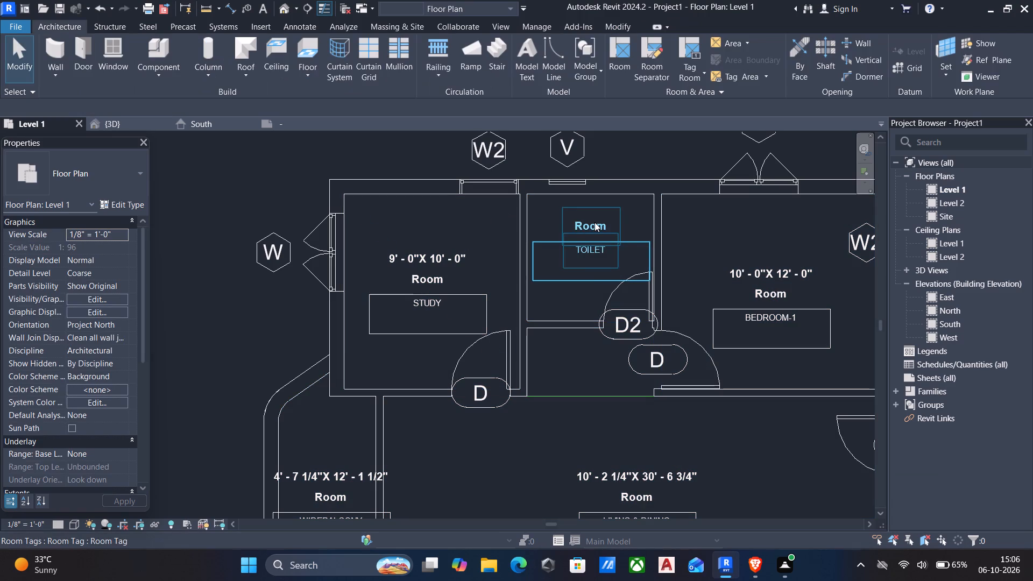
Clear the TOILET text from the number field of the new toilet tag.
{"action": "left_click", "coordinate": [595, 222]}
{"action": "left_click", "coordinate": [595, 222]}
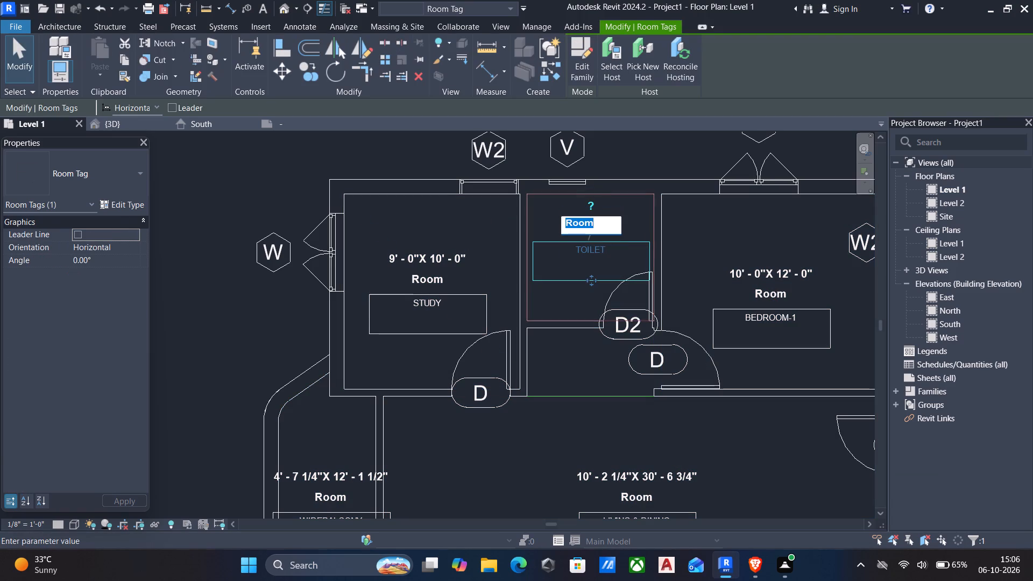
{"action": "key", "text": "Escape"}
{"action": "left_click", "coordinate": [584, 252]}
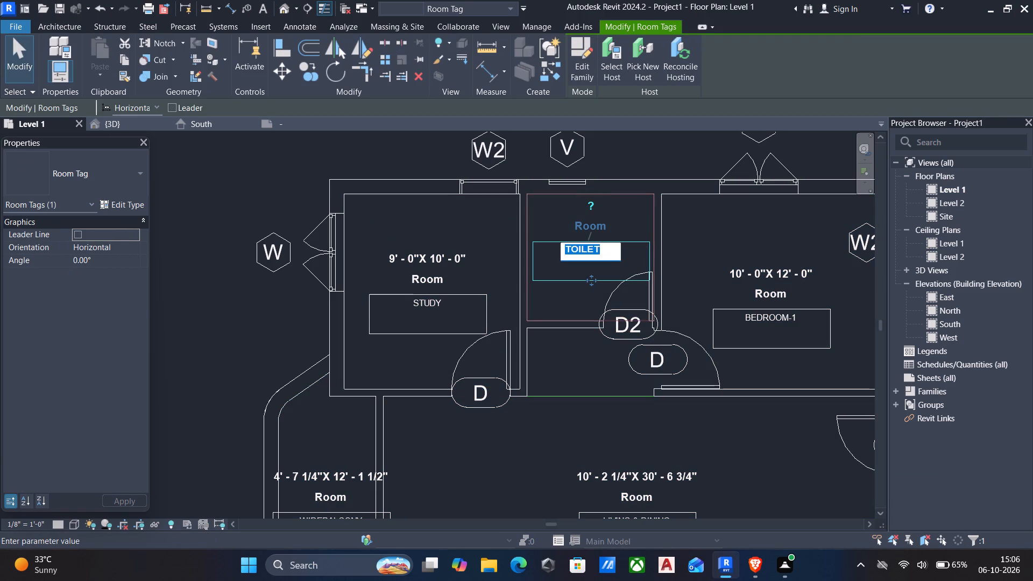
{"action": "key", "text": "BackSpace"}
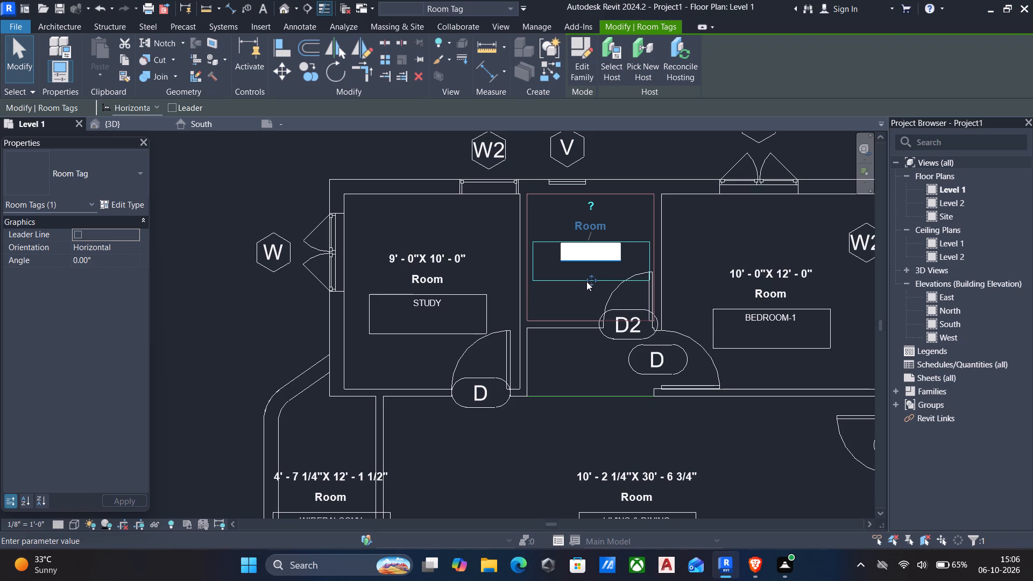
{"action": "left_click", "coordinate": [579, 289]}
Rename the toilet room as TOILET in its tag's name field, leaving the number field blank.
{"action": "left_click", "coordinate": [603, 228]}
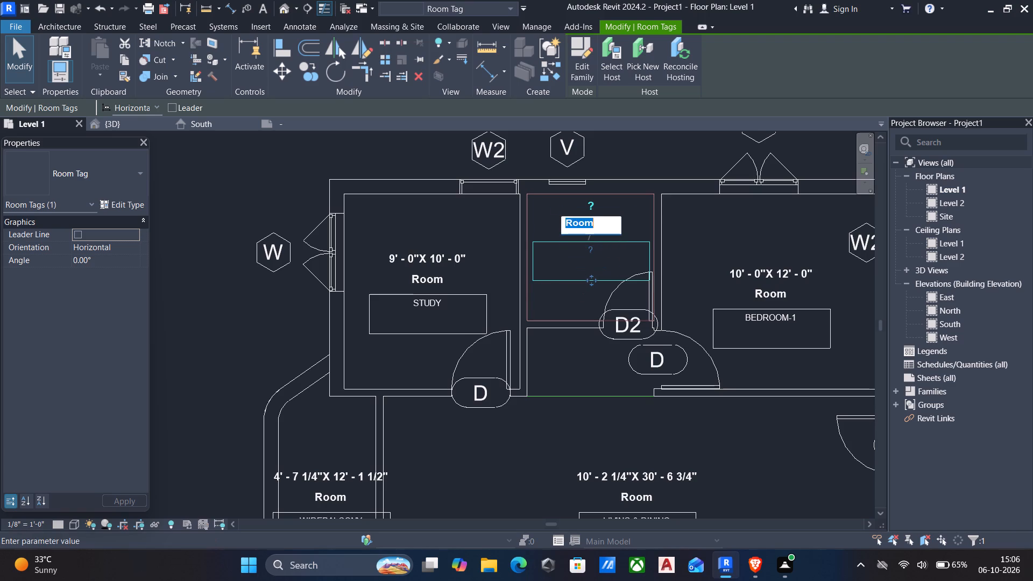
{"action": "type", "text": "TOILET"}
{"action": "key", "text": "Return"}
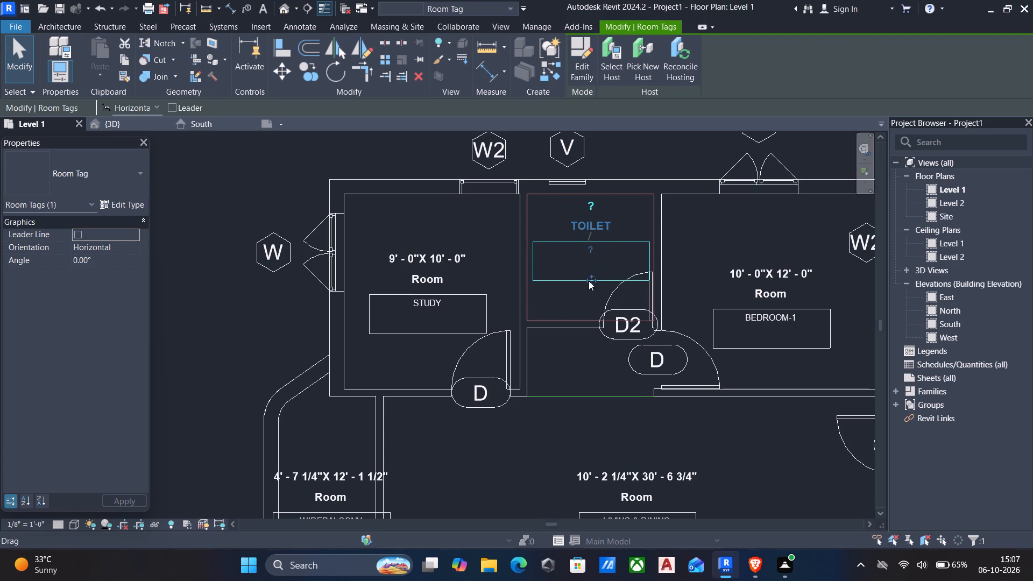
{"action": "left_click", "coordinate": [585, 253]}
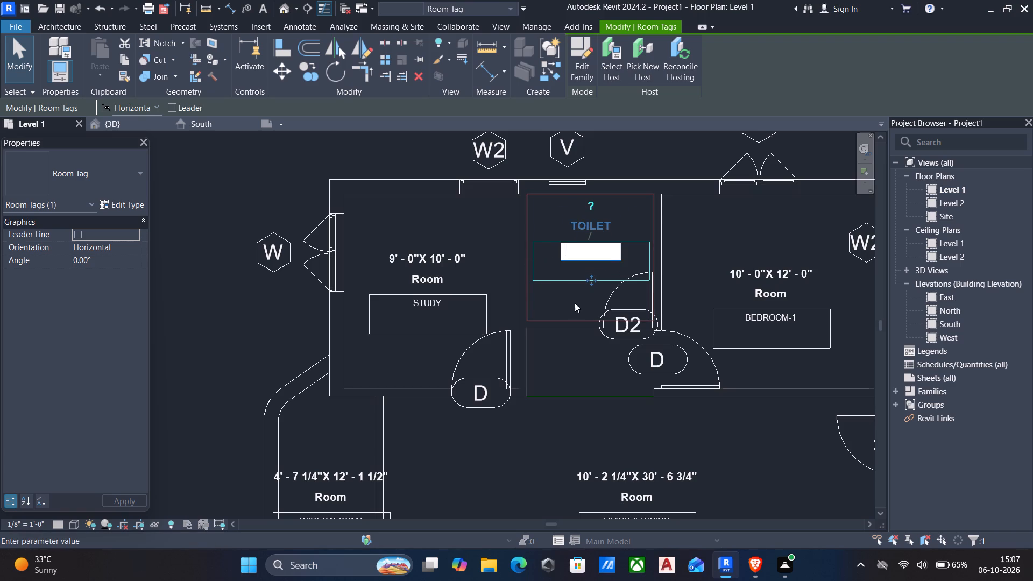
{"action": "left_click", "coordinate": [575, 304]}
{"action": "scroll", "coordinate": [633, 322], "scroll_direction": "up", "scroll_amount": 5}
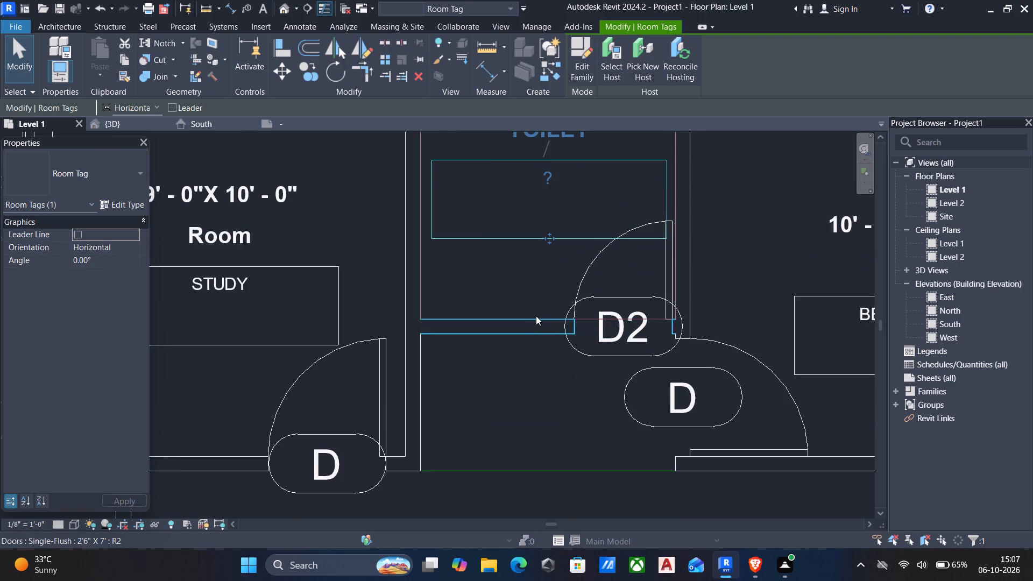
{"action": "left_click", "coordinate": [533, 315]}
{"action": "key", "text": "Escape"}
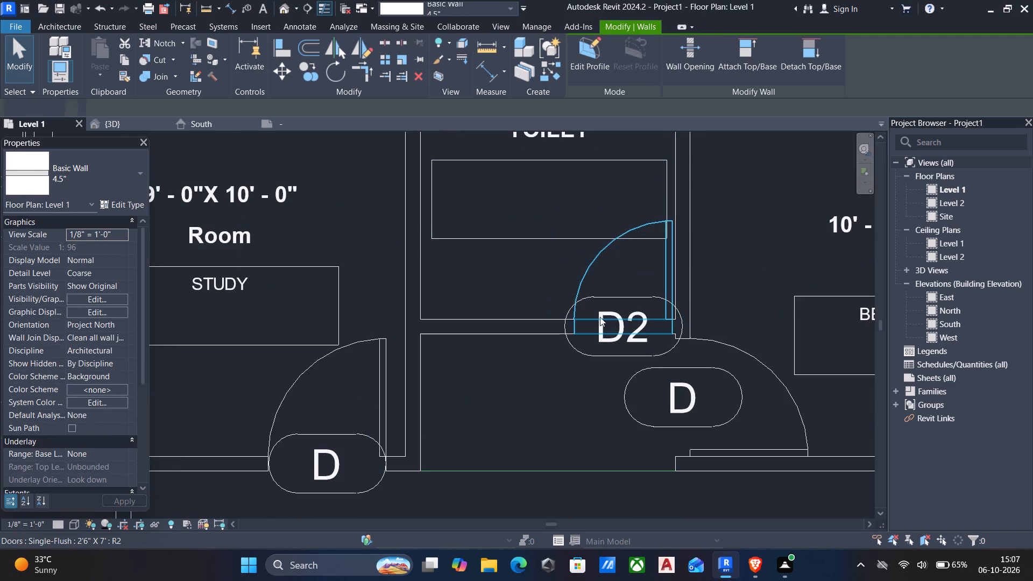
Open the Room Tag family from the TOILET tag, inspect the WIDTHX LENGTH label, and load the family back into the project.
{"action": "scroll", "coordinate": [612, 303], "scroll_direction": "up", "scroll_amount": 4}
{"action": "scroll", "coordinate": [649, 156], "scroll_direction": "down", "scroll_amount": 9}
{"action": "middle_click_drag", "start_coordinate": [589, 177], "coordinate": [575, 229]}
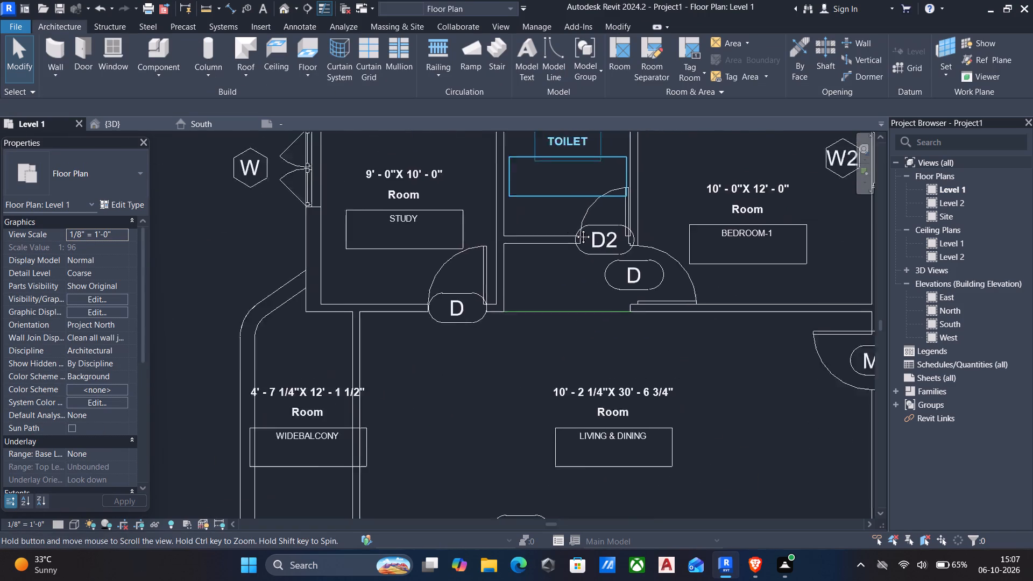
{"action": "middle_click_drag", "start_coordinate": [575, 229], "coordinate": [579, 300]}
{"action": "left_click", "coordinate": [549, 235]}
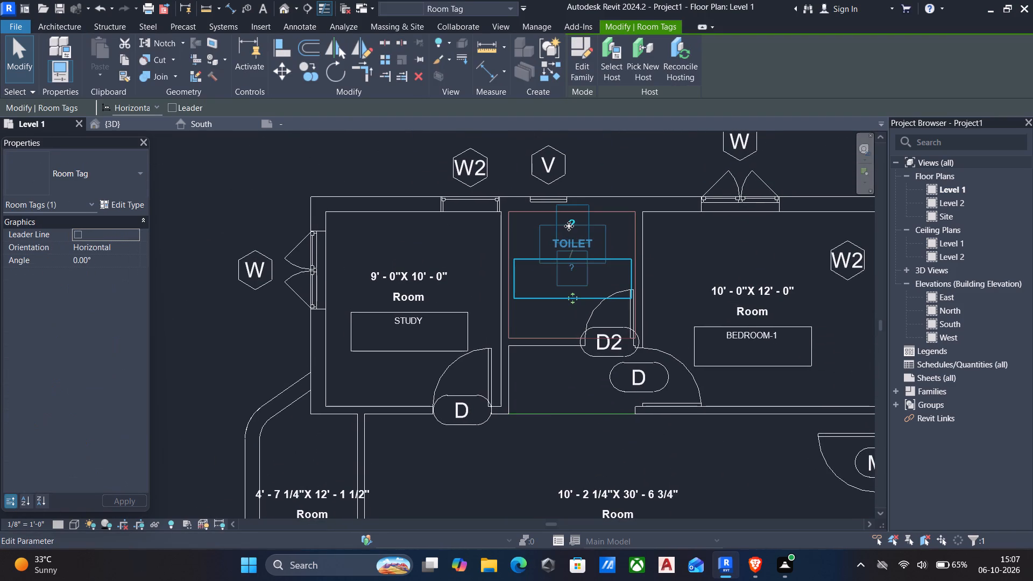
{"action": "double_click", "coordinate": [570, 226]}
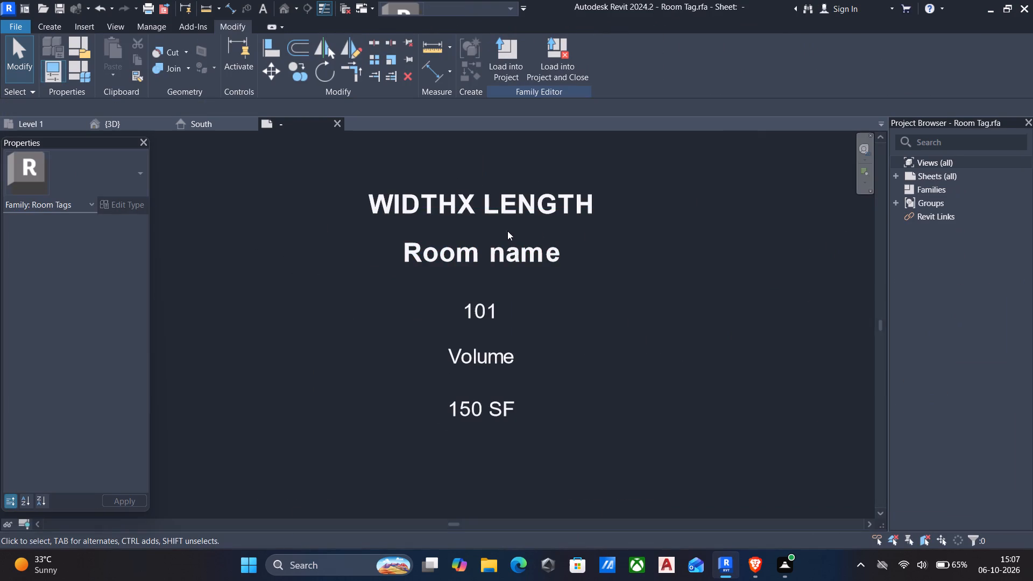
{"action": "left_click", "coordinate": [485, 205]}
{"action": "left_click", "coordinate": [499, 196]}
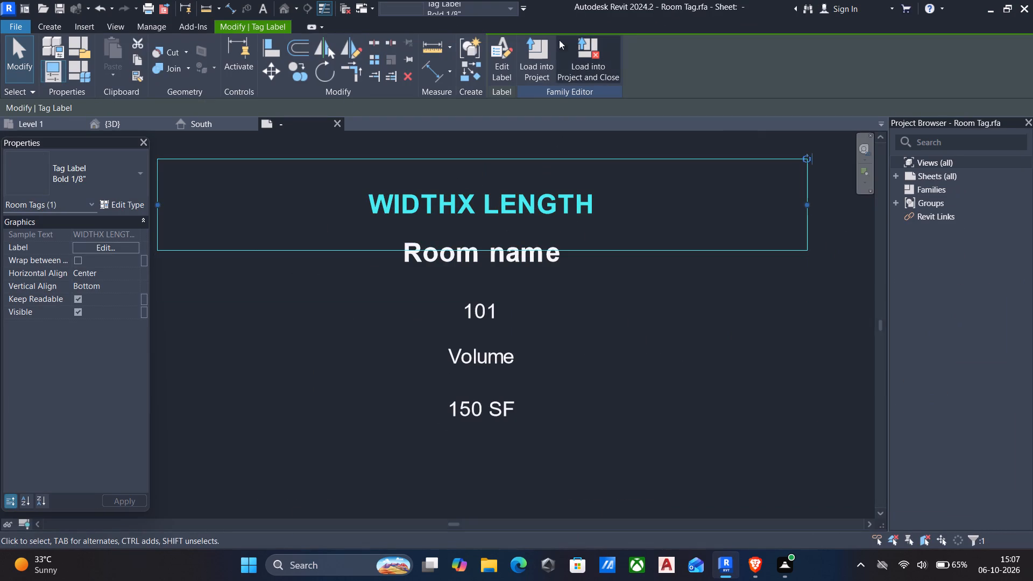
{"action": "left_click", "coordinate": [533, 46]}
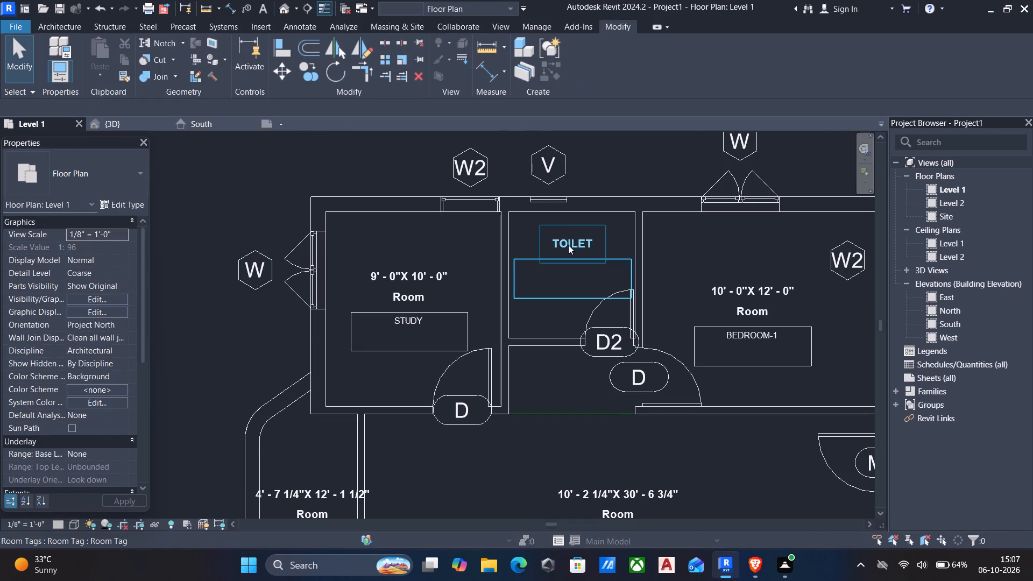
Compare the TOILET tag with the other room tags across the Level 1 floor plan.
{"action": "scroll", "coordinate": [567, 251], "scroll_direction": "down", "scroll_amount": 5}
{"action": "middle_click_drag", "start_coordinate": [600, 280], "coordinate": [579, 263]}
{"action": "middle_click_drag", "start_coordinate": [631, 351], "coordinate": [588, 287]}
{"action": "middle_click_drag", "start_coordinate": [599, 325], "coordinate": [571, 274]}
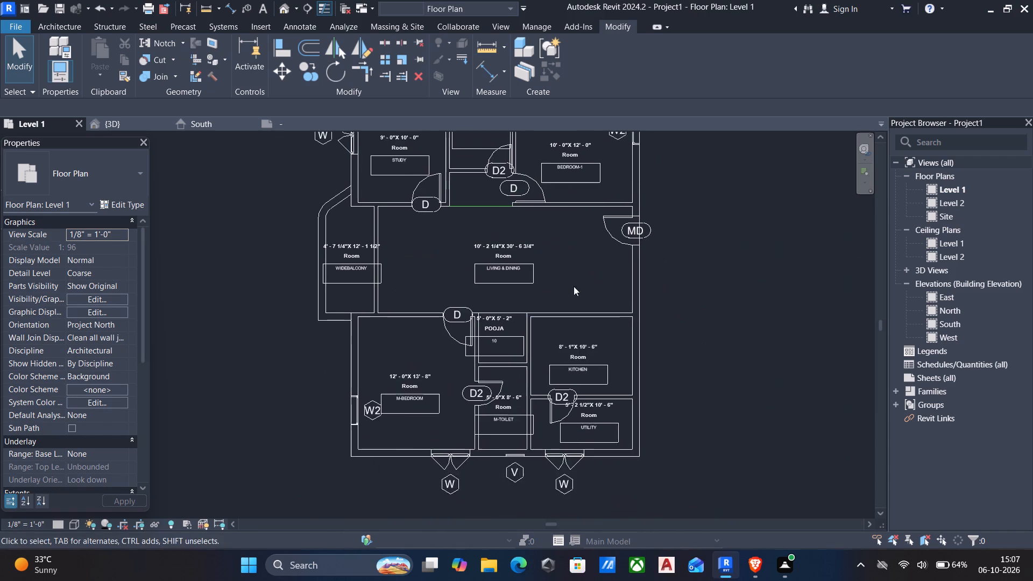
{"action": "middle_click_drag", "start_coordinate": [594, 357], "coordinate": [586, 317]}
{"action": "middle_click_drag", "start_coordinate": [462, 281], "coordinate": [522, 359]}
{"action": "middle_click_drag", "start_coordinate": [483, 233], "coordinate": [546, 350]}
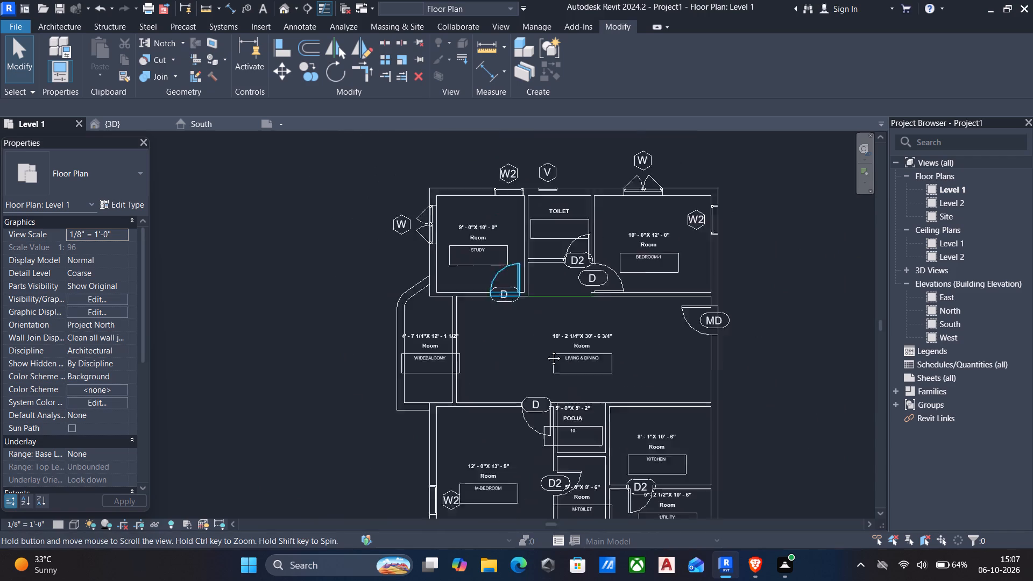
{"action": "middle_click_drag", "start_coordinate": [546, 350], "coordinate": [546, 351]}
{"action": "middle_click_drag", "start_coordinate": [487, 396], "coordinate": [496, 352]}
{"action": "scroll", "coordinate": [500, 275], "scroll_direction": "up", "scroll_amount": 3}
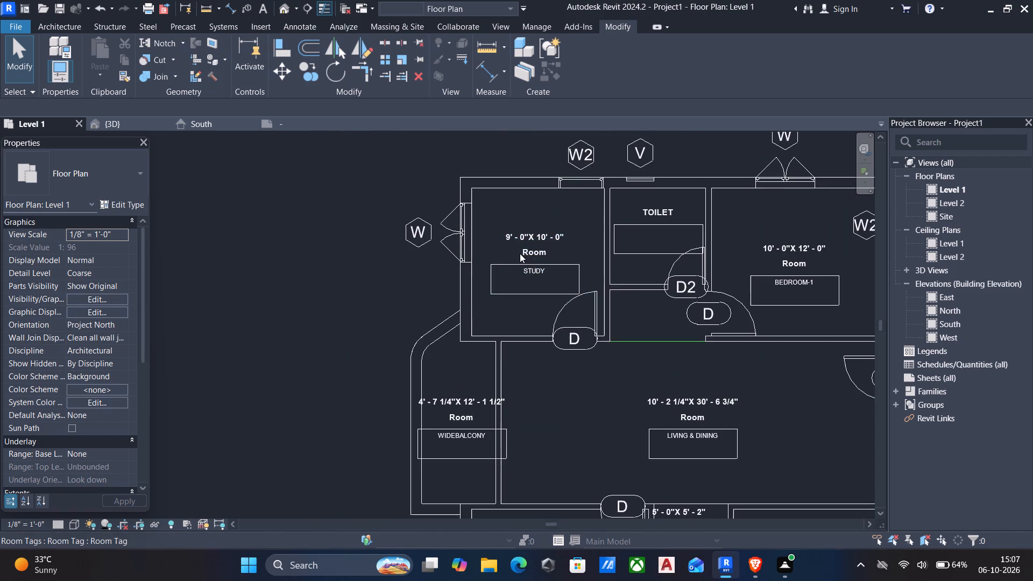
Shift the TOILET room tag slightly toward the study wall.
{"action": "middle_click_drag", "start_coordinate": [624, 314], "coordinate": [574, 319]}
{"action": "left_click", "coordinate": [602, 261]}
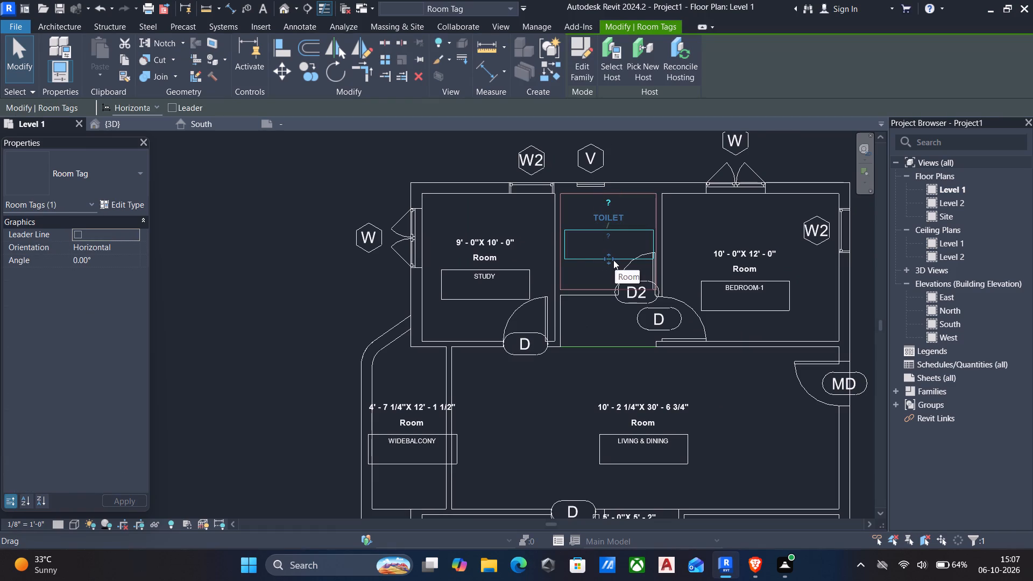
{"action": "left_click_drag", "start_coordinate": [606, 257], "coordinate": [598, 258]}
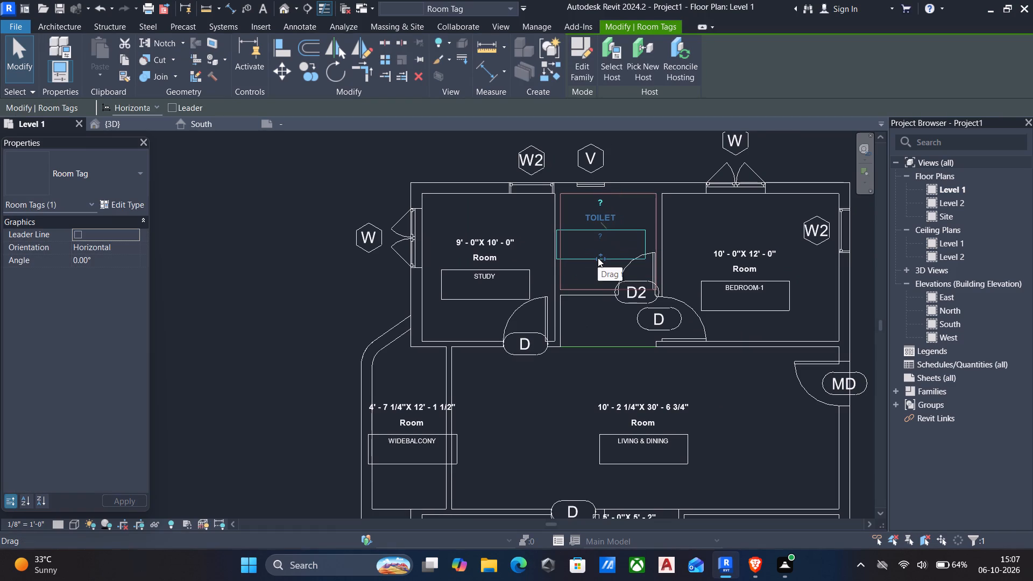
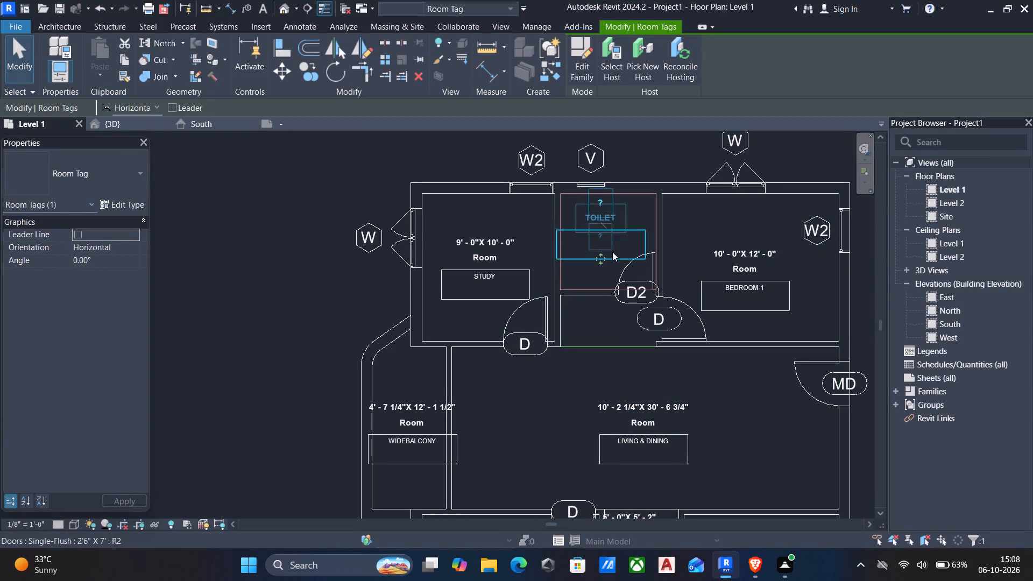
Examine the name and dimension labels of the room tags from TOILET through LIVING & DINING to POOJA and KITCHEN.
{"action": "scroll", "coordinate": [469, 258], "scroll_direction": "up", "scroll_amount": 5}
{"action": "scroll", "coordinate": [741, 273], "scroll_direction": "down", "scroll_amount": 4}
{"action": "middle_click_drag", "start_coordinate": [749, 275], "coordinate": [663, 293]}
{"action": "scroll", "coordinate": [654, 207], "scroll_direction": "up", "scroll_amount": 3}
{"action": "middle_click_drag", "start_coordinate": [651, 267], "coordinate": [592, 226]}
{"action": "scroll", "coordinate": [614, 256], "scroll_direction": "down", "scroll_amount": 2}
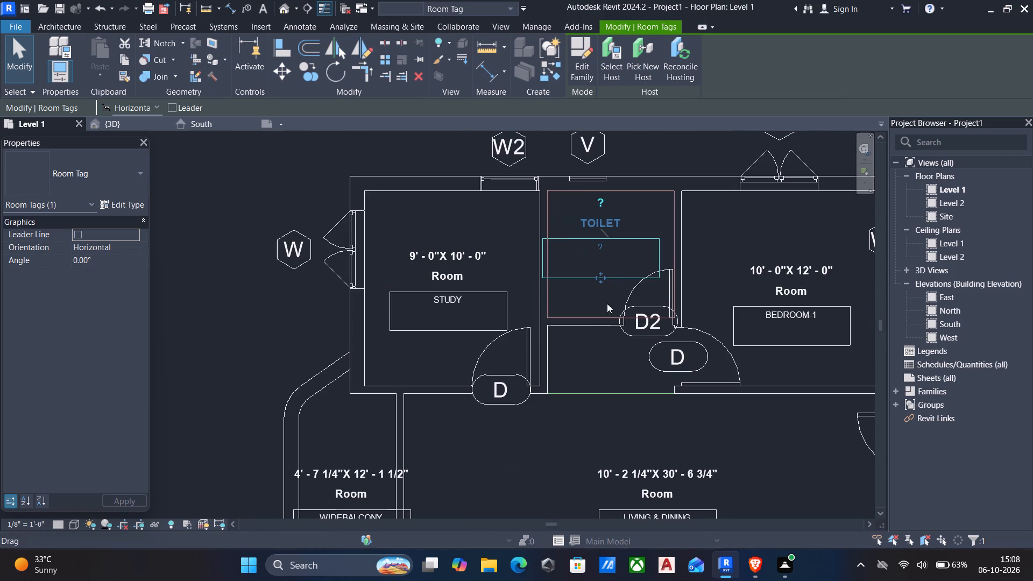
{"action": "middle_click_drag", "start_coordinate": [717, 385], "coordinate": [676, 344]}
{"action": "scroll", "coordinate": [654, 350], "scroll_direction": "down", "scroll_amount": 1}
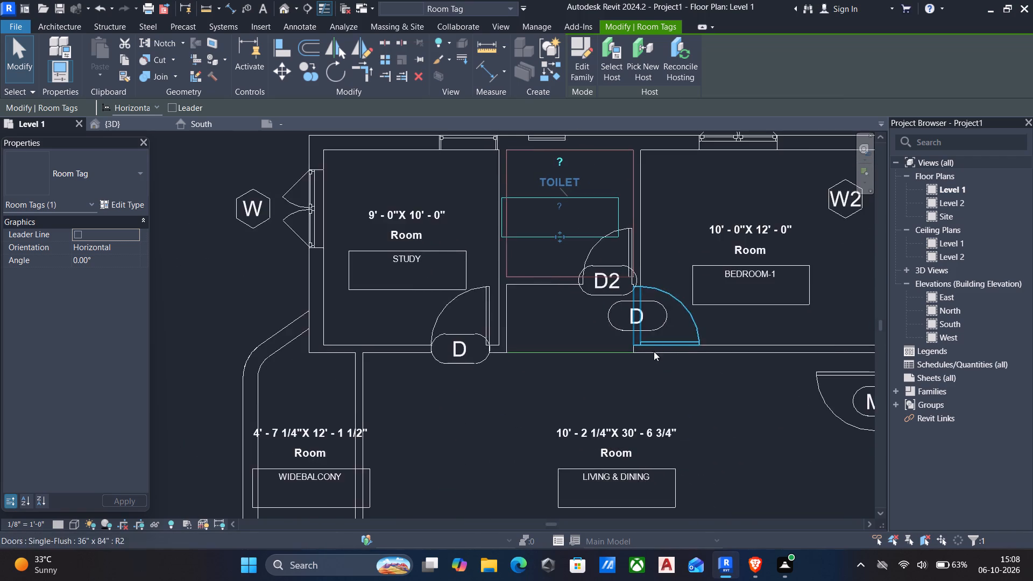
{"action": "scroll", "coordinate": [654, 351], "scroll_direction": "down", "scroll_amount": 1}
{"action": "middle_click_drag", "start_coordinate": [650, 353], "coordinate": [620, 333]}
{"action": "middle_click_drag", "start_coordinate": [640, 407], "coordinate": [632, 311]}
{"action": "middle_click_drag", "start_coordinate": [654, 388], "coordinate": [645, 361]}
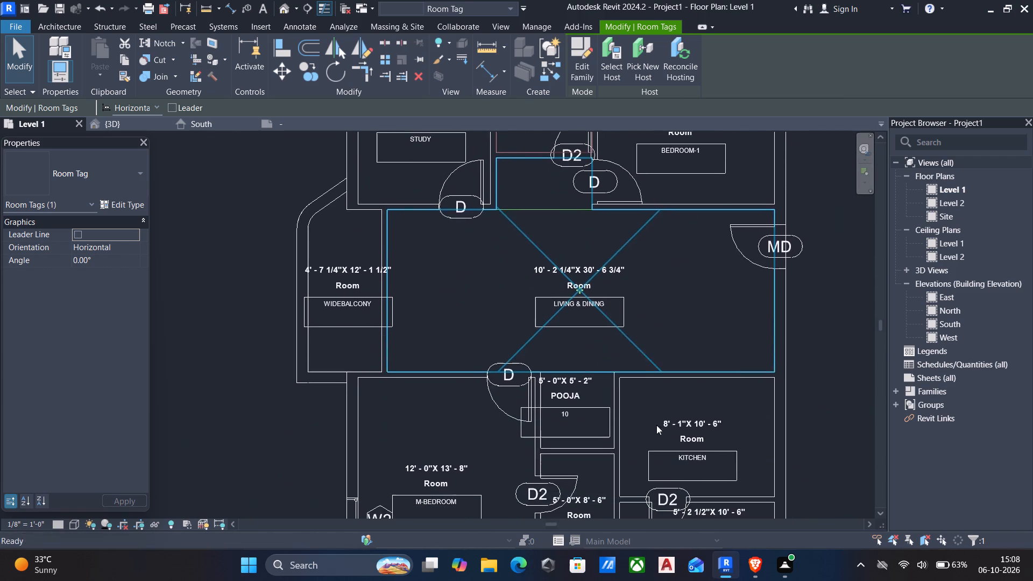
{"action": "scroll", "coordinate": [693, 447], "scroll_direction": "up", "scroll_amount": 4}
{"action": "scroll", "coordinate": [678, 405], "scroll_direction": "down", "scroll_amount": 3}
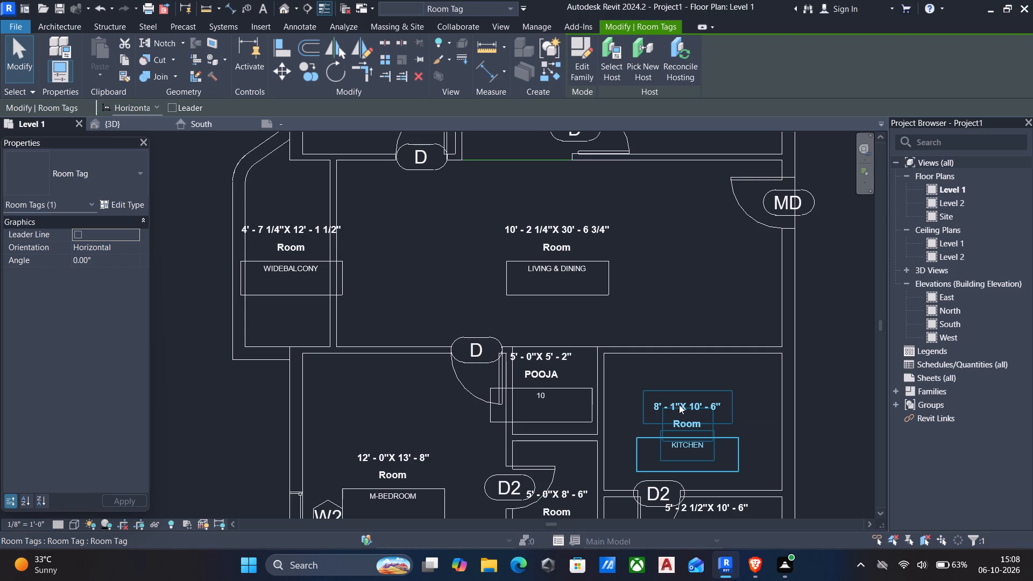
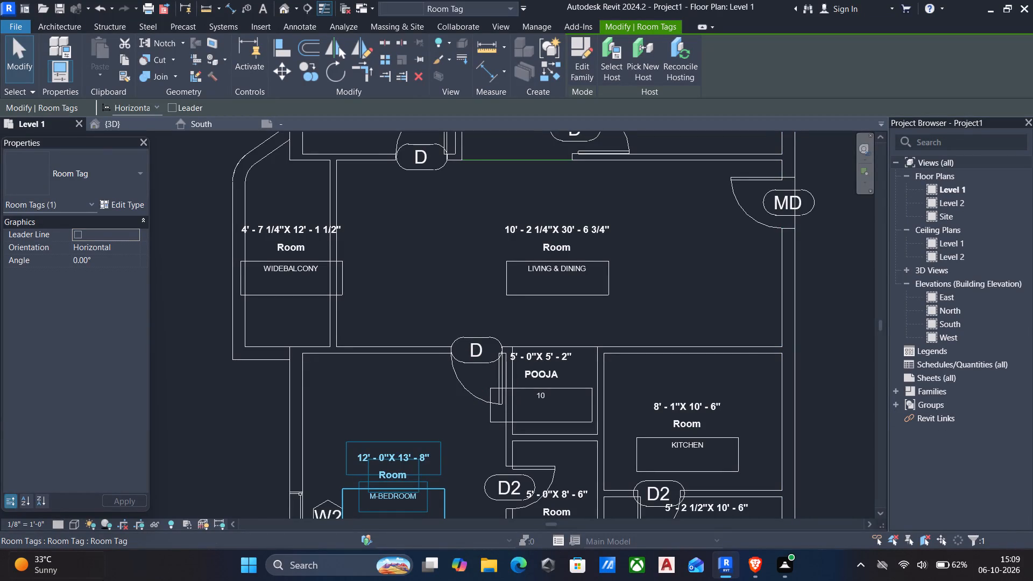
Examine the name and dimension labels of the STUDY, TOILET, BEDROOM-1, WIDEBALCONY and LIVING & DINING room tags.
{"action": "scroll", "coordinate": [202, 292], "scroll_direction": "down", "scroll_amount": 2}
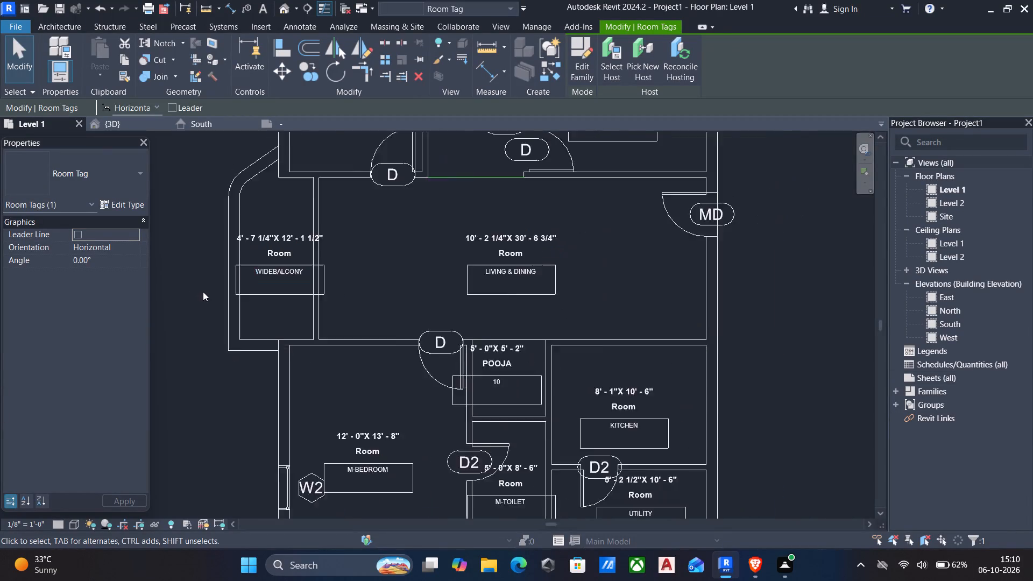
{"action": "scroll", "coordinate": [351, 305], "scroll_direction": "down", "scroll_amount": 2}
{"action": "middle_click", "coordinate": [437, 285]}
{"action": "middle_click_drag", "start_coordinate": [444, 279], "coordinate": [485, 392]}
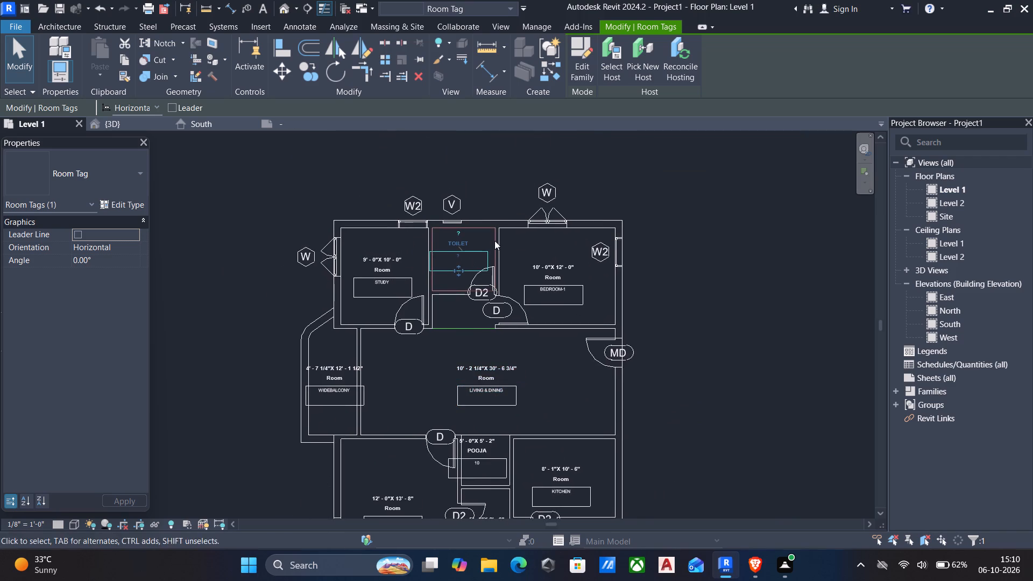
{"action": "scroll", "coordinate": [520, 249], "scroll_direction": "up", "scroll_amount": 3}
{"action": "scroll", "coordinate": [834, 335], "scroll_direction": "up", "scroll_amount": 3}
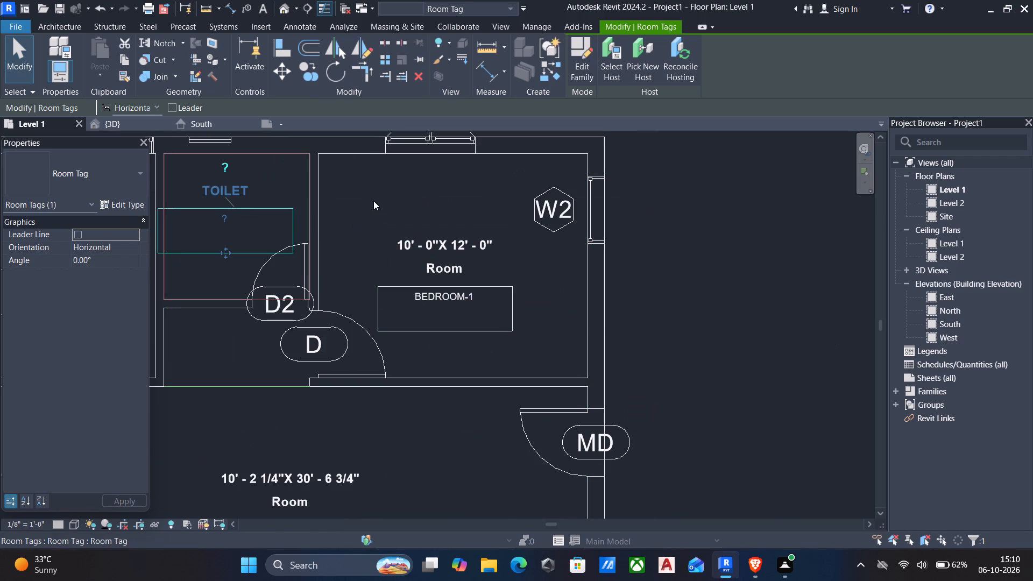
{"action": "middle_click_drag", "start_coordinate": [372, 201], "coordinate": [749, 204]}
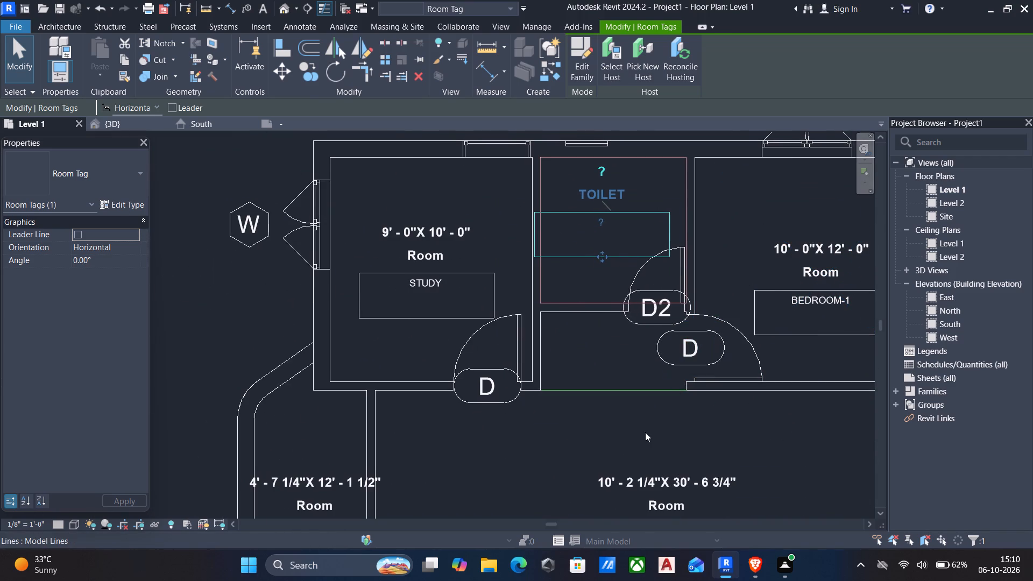
{"action": "scroll", "coordinate": [648, 455], "scroll_direction": "down", "scroll_amount": 1}
{"action": "middle_click_drag", "start_coordinate": [648, 455], "coordinate": [576, 395]}
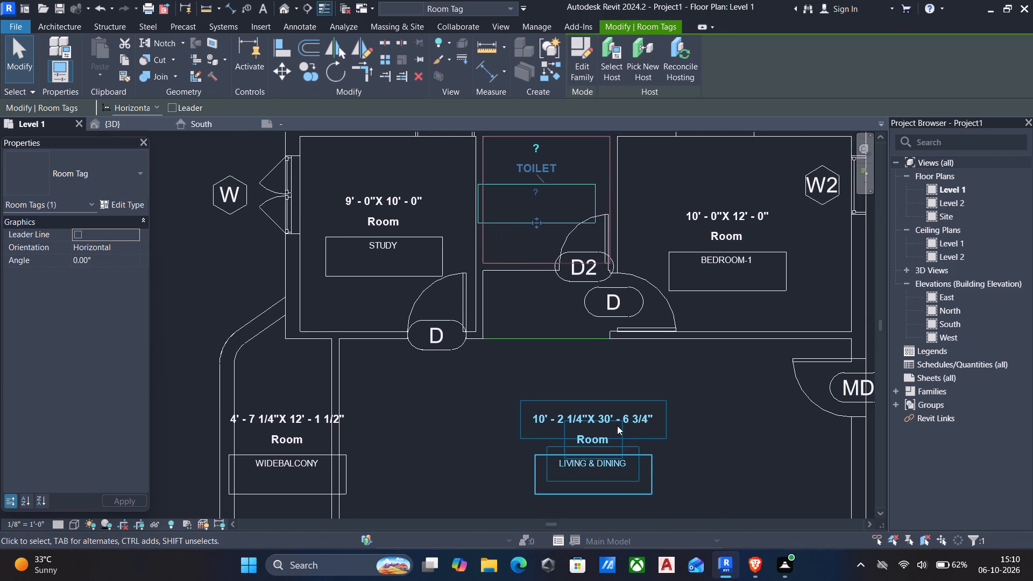
{"action": "scroll", "coordinate": [869, 392], "scroll_direction": "down", "scroll_amount": 1}
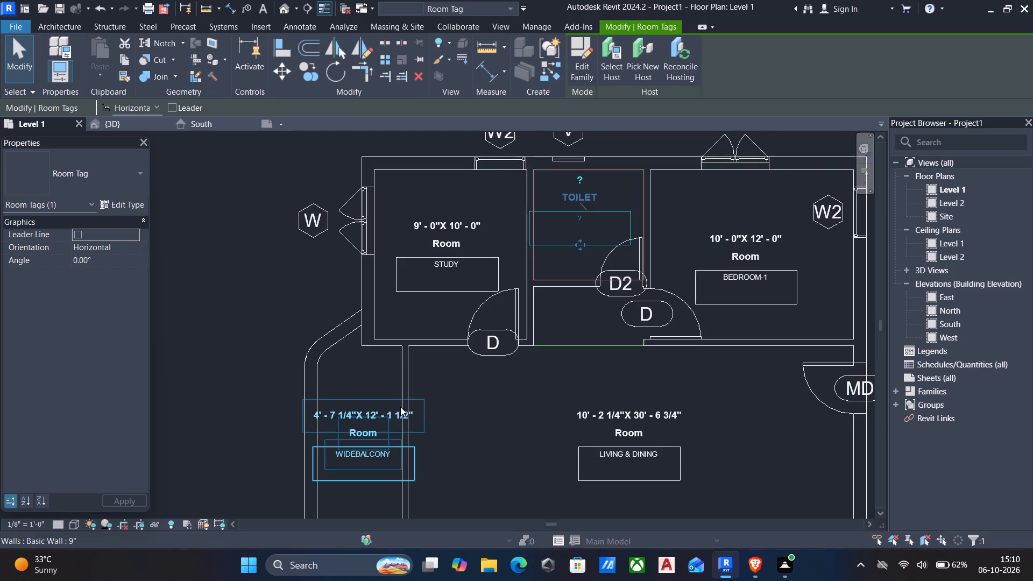
{"action": "middle_click_drag", "start_coordinate": [686, 388], "coordinate": [604, 346]}
{"action": "scroll", "coordinate": [675, 381], "scroll_direction": "down", "scroll_amount": 1}
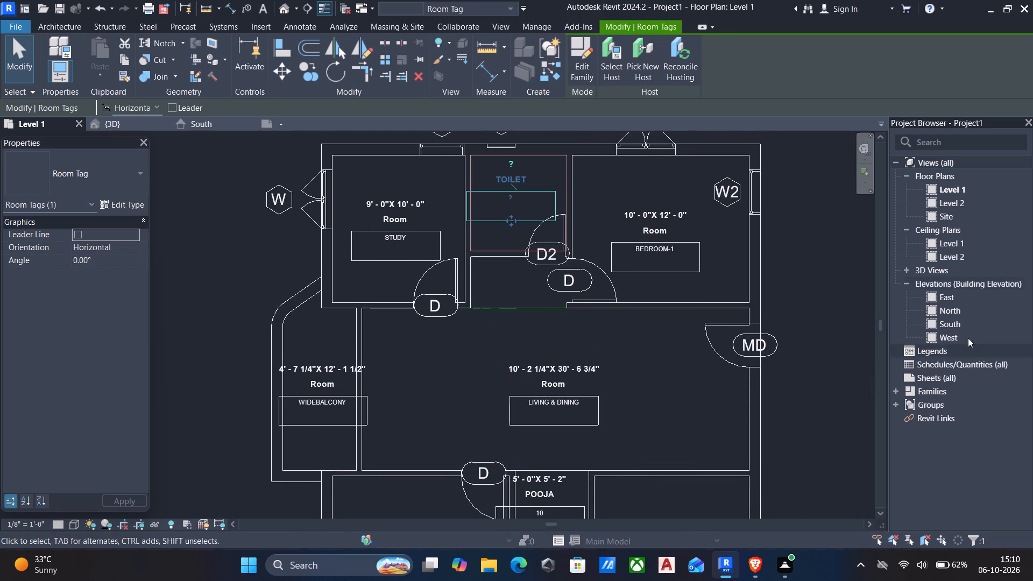
Place an aligned dimension across the LIVING & DINING room, from the balcony-side wall's inner face to the main-door wall's inner face.
{"action": "left_click", "coordinate": [492, 79]}
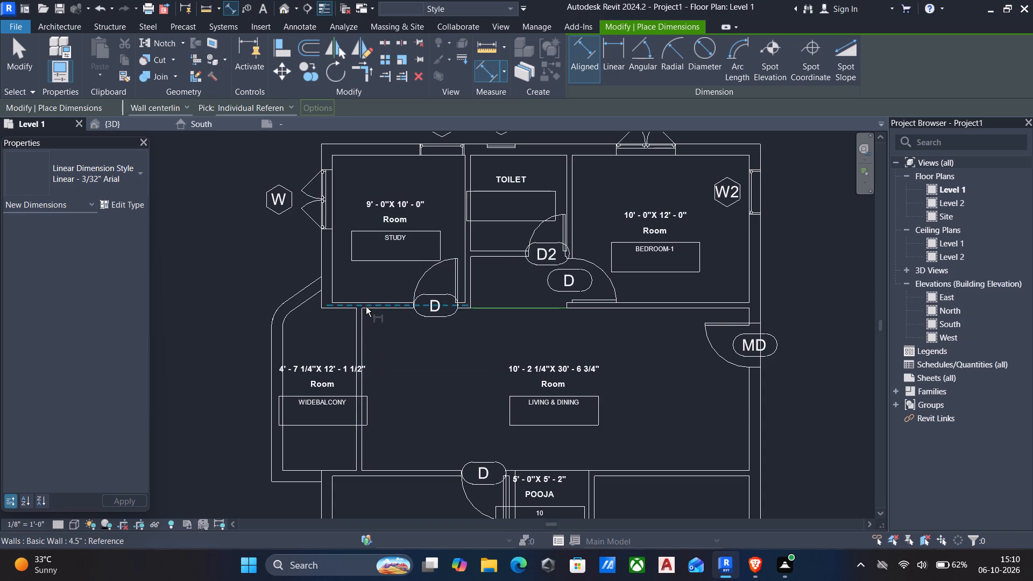
{"action": "scroll", "coordinate": [349, 310], "scroll_direction": "up", "scroll_amount": 3}
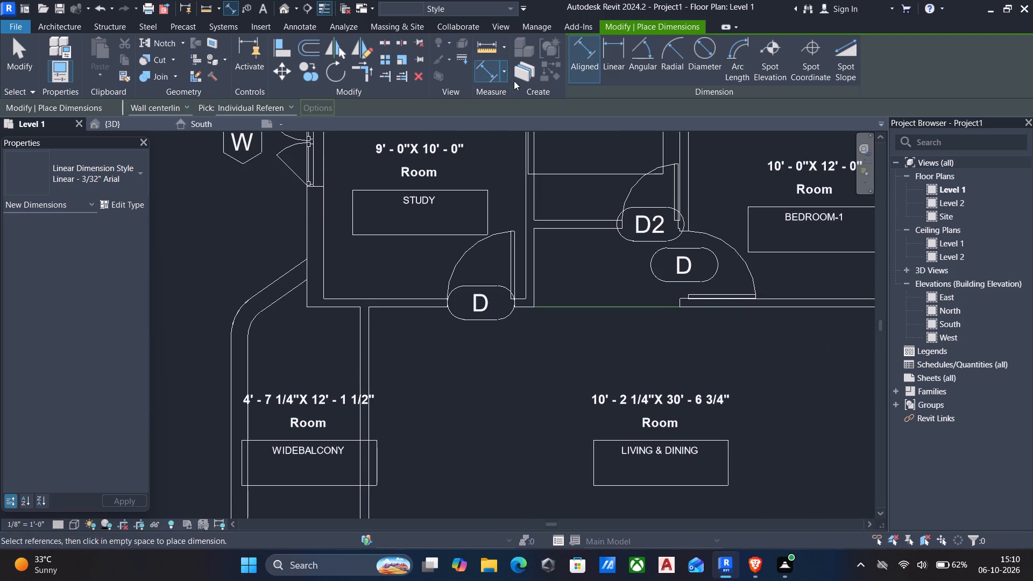
{"action": "key", "text": "Tab"}
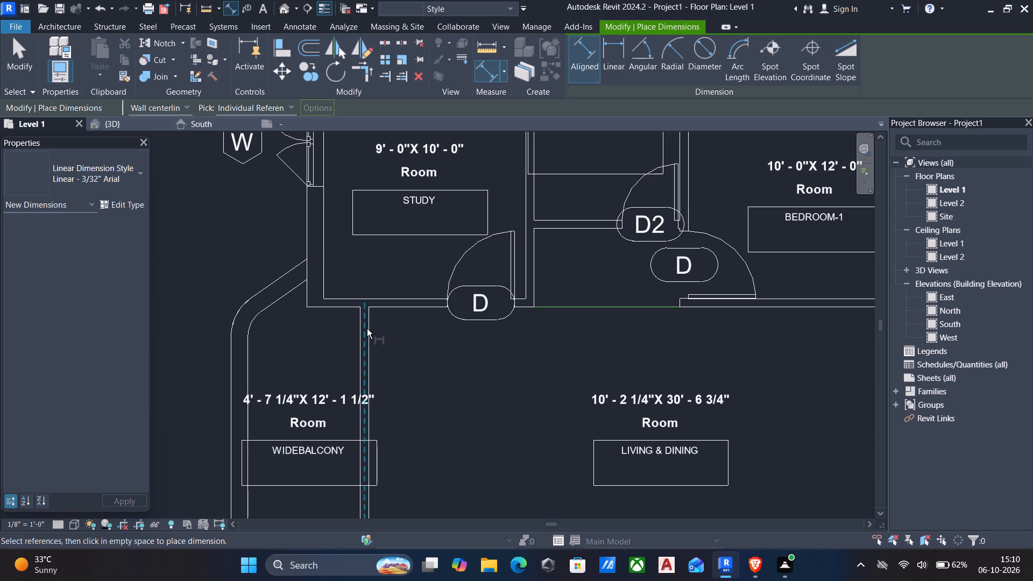
{"action": "key", "text": "Tab"}
{"action": "key", "text": "Tab"}
{"action": "left_click", "coordinate": [369, 328]}
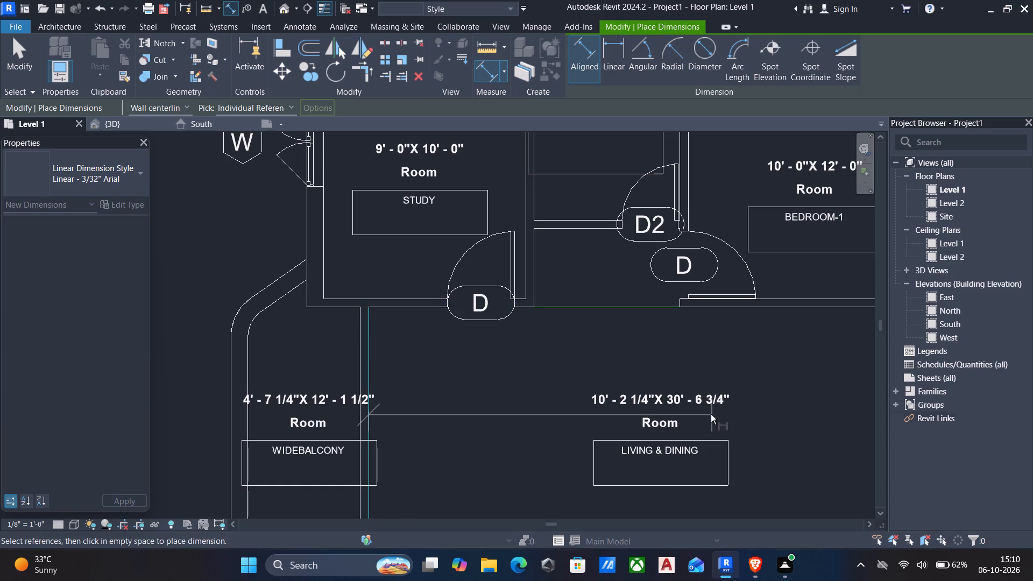
{"action": "scroll", "coordinate": [694, 407], "scroll_direction": "down", "scroll_amount": 4}
{"action": "middle_click_drag", "start_coordinate": [787, 409], "coordinate": [508, 358]}
{"action": "scroll", "coordinate": [508, 358], "scroll_direction": "down", "scroll_amount": 1}
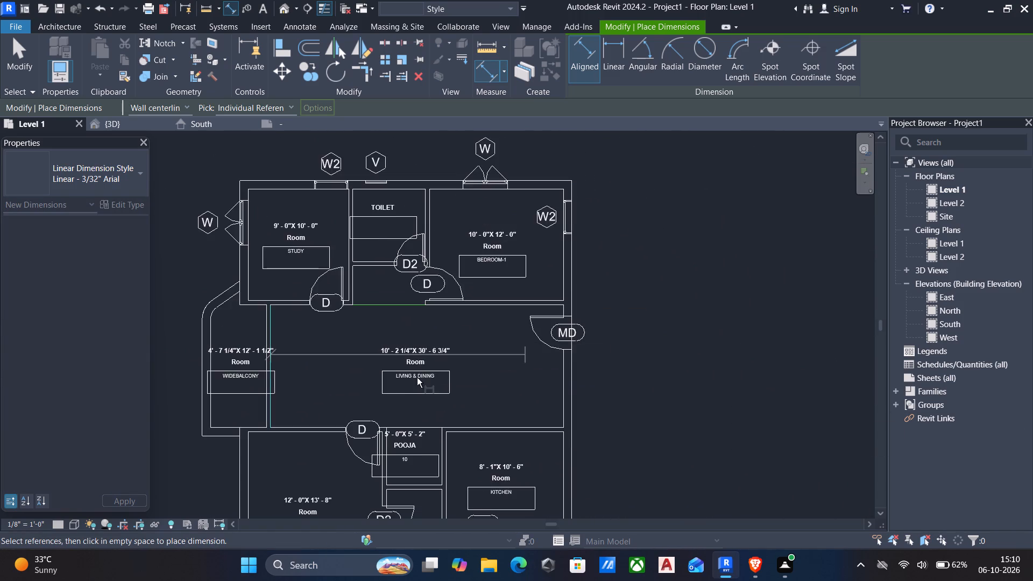
{"action": "scroll", "coordinate": [395, 382], "scroll_direction": "up", "scroll_amount": 2}
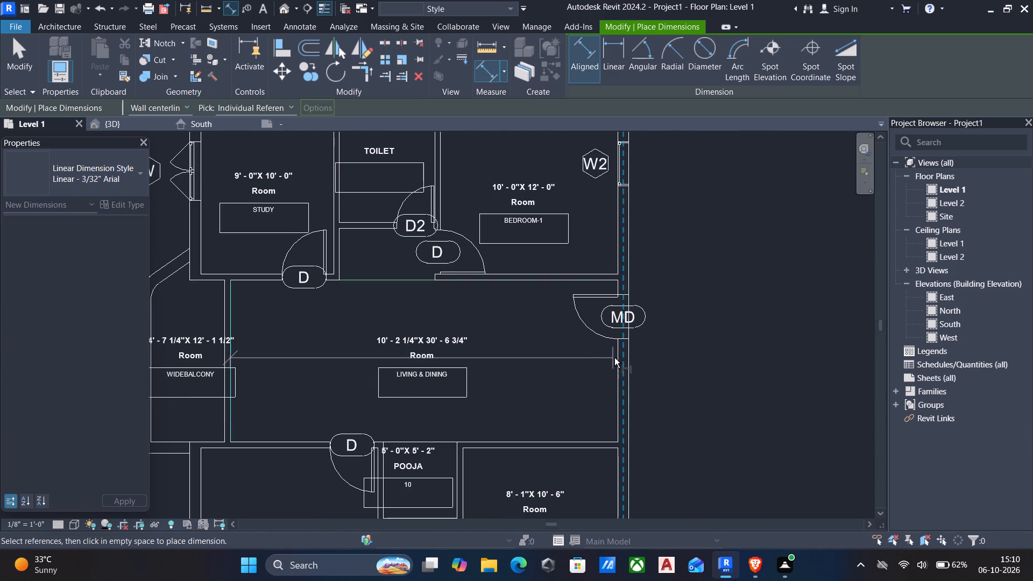
{"action": "key", "text": "Tab"}
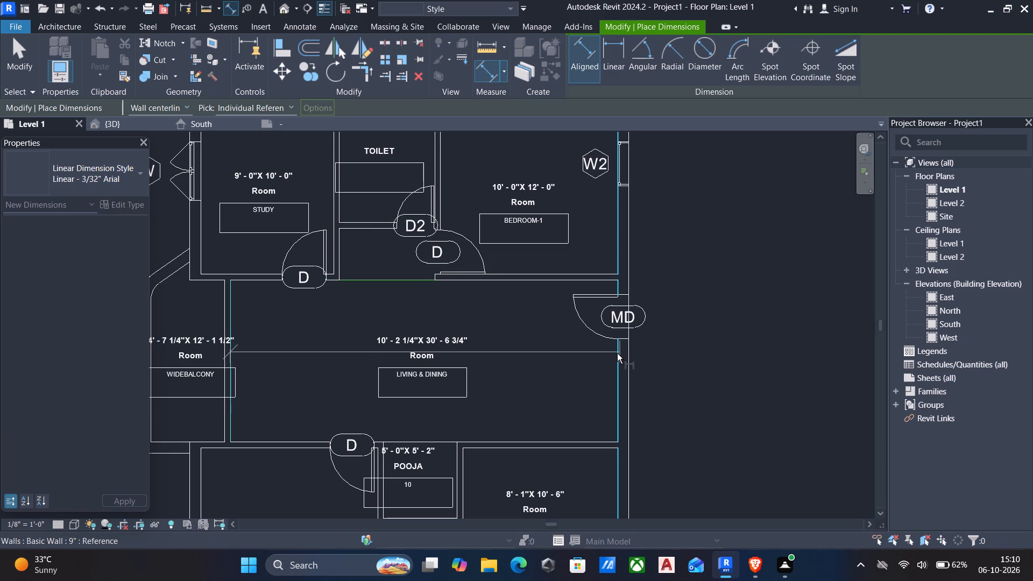
{"action": "left_click", "coordinate": [619, 355]}
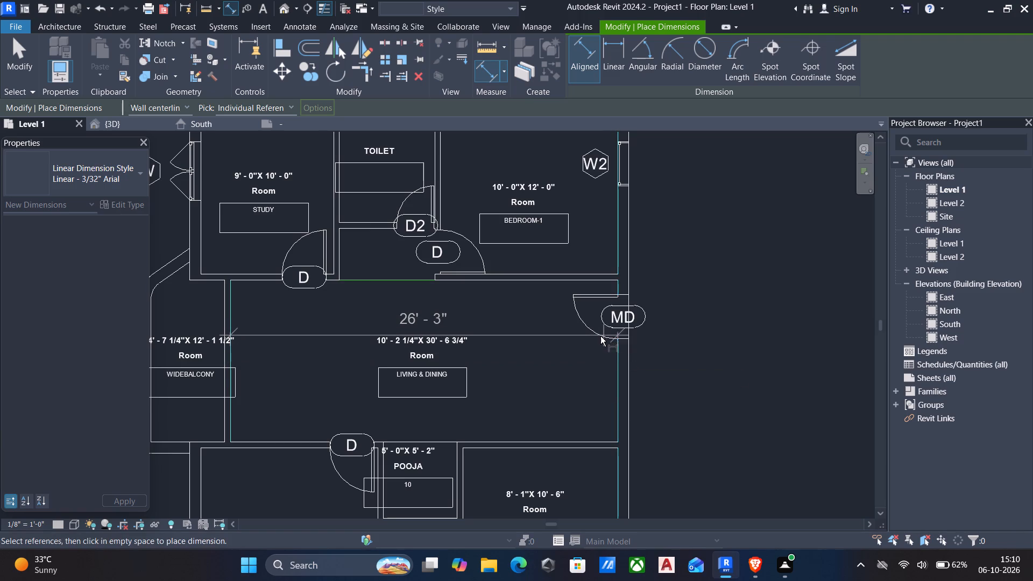
{"action": "left_click", "coordinate": [587, 339]}
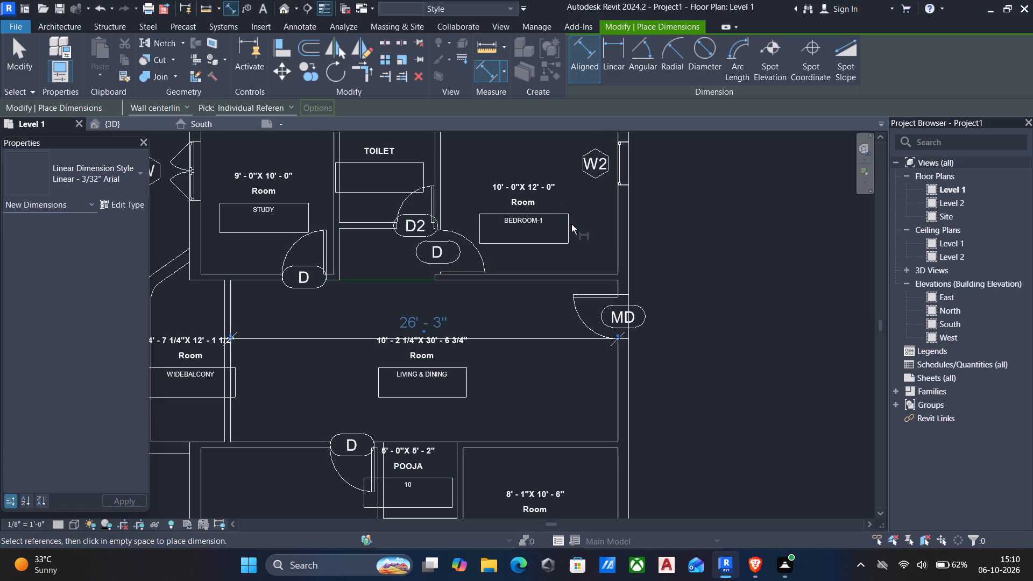
{"action": "key", "text": "Escape"}
{"action": "key", "text": "Escape"}
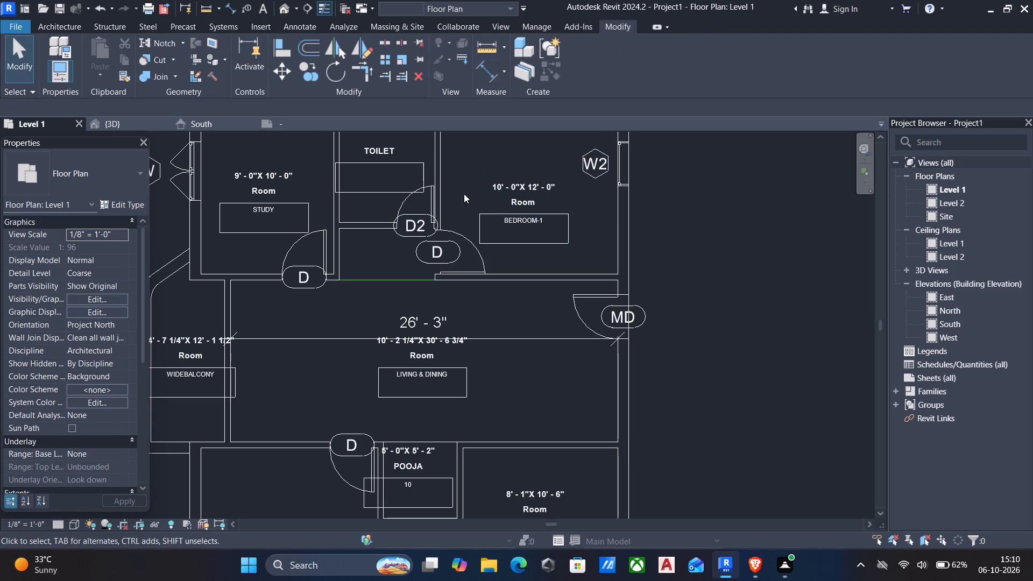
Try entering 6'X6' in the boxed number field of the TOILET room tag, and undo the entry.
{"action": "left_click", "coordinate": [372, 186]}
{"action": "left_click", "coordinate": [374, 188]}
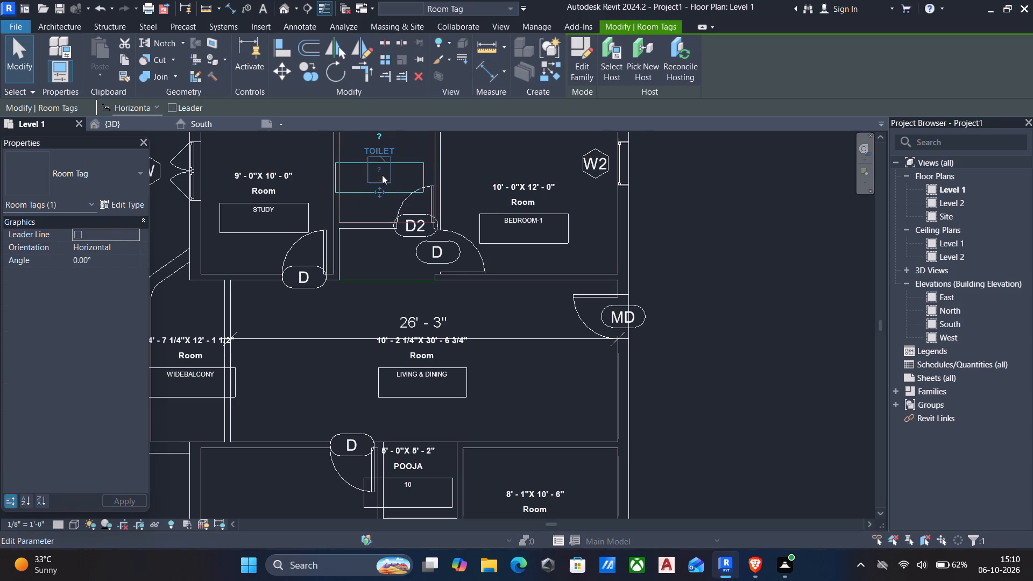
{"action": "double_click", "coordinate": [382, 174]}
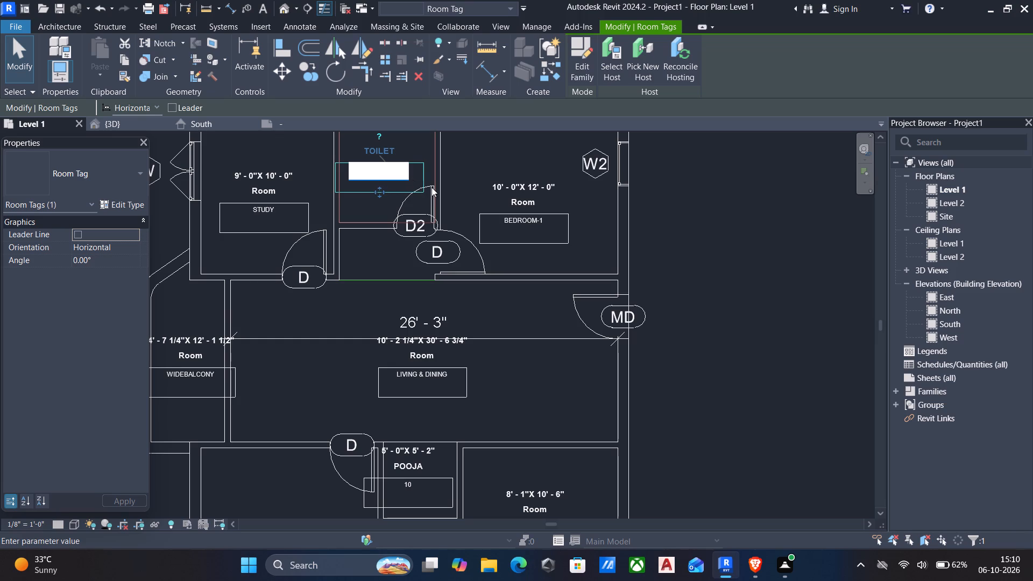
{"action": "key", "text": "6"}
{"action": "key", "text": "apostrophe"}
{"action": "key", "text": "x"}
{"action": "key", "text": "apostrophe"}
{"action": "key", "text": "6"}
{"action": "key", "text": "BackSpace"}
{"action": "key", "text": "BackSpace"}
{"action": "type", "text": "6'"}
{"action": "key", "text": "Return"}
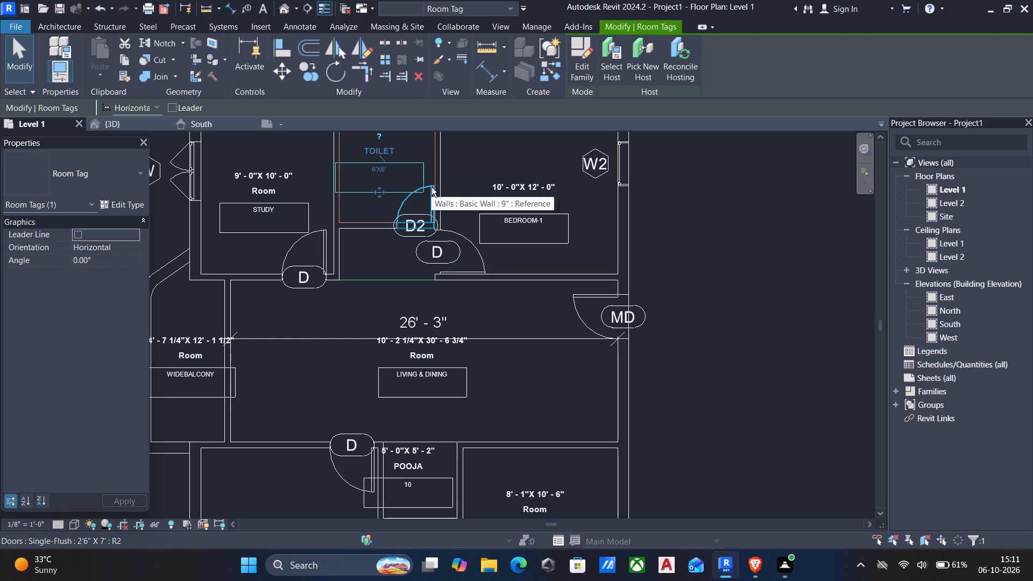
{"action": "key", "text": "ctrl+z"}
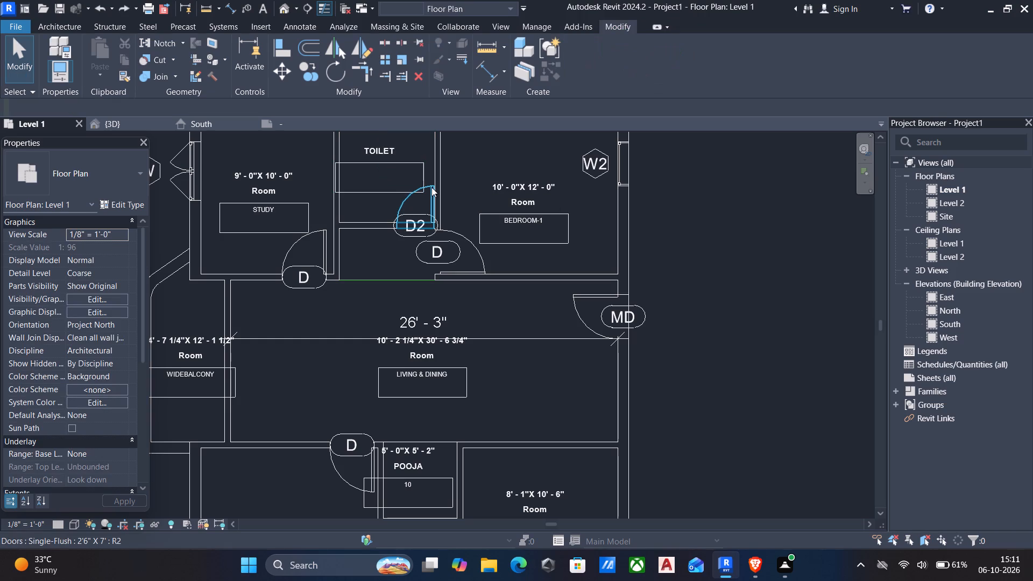
Turn on the leader line for the TOILET room tag.
{"action": "left_click", "coordinate": [412, 166]}
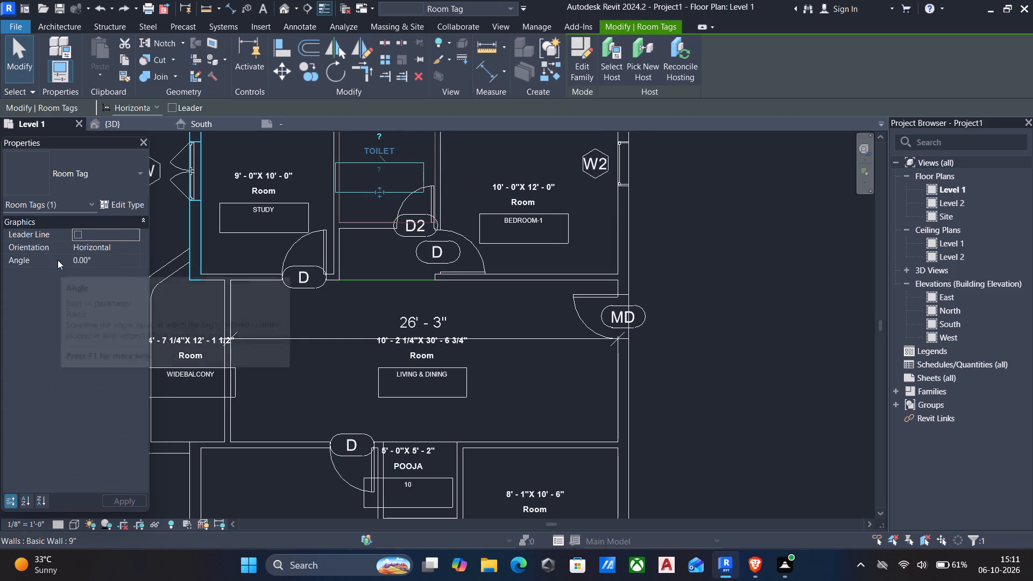
{"action": "left_click", "coordinate": [76, 236]}
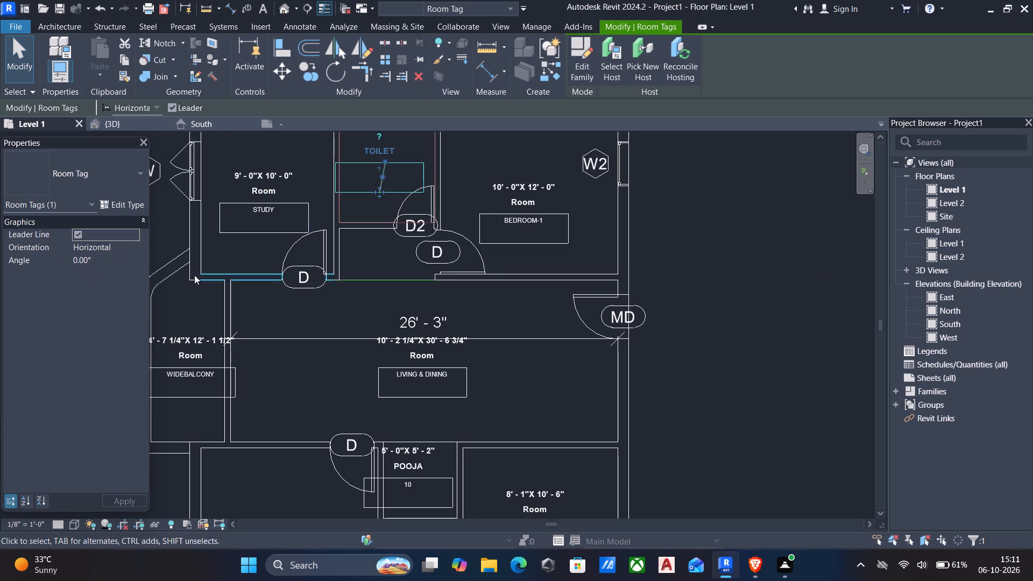
Enable Show Volume and Show Area in the Room Tag type properties and apply the change.
{"action": "left_click", "coordinate": [131, 206]}
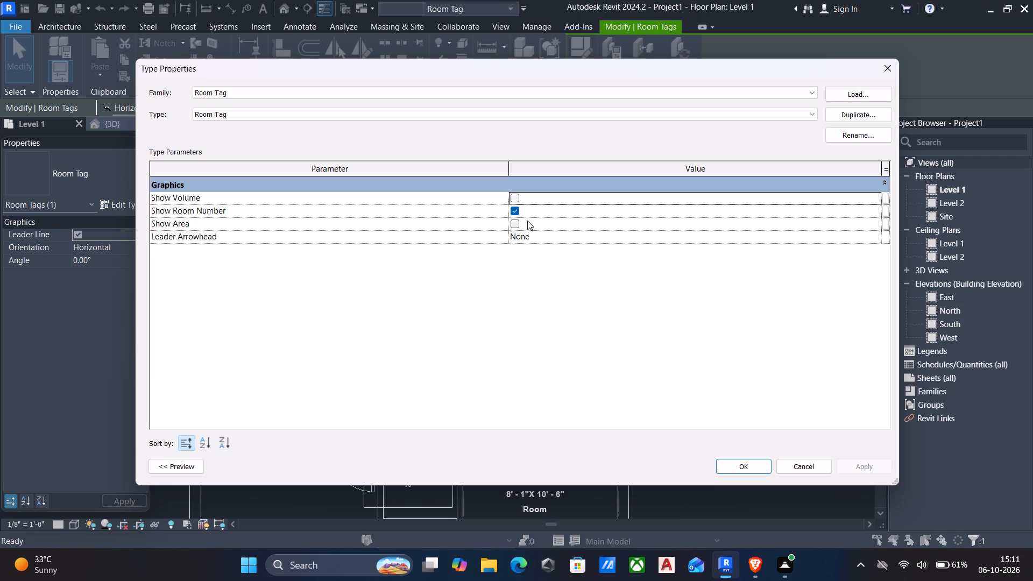
{"action": "left_click", "coordinate": [512, 197]}
{"action": "left_click", "coordinate": [515, 219]}
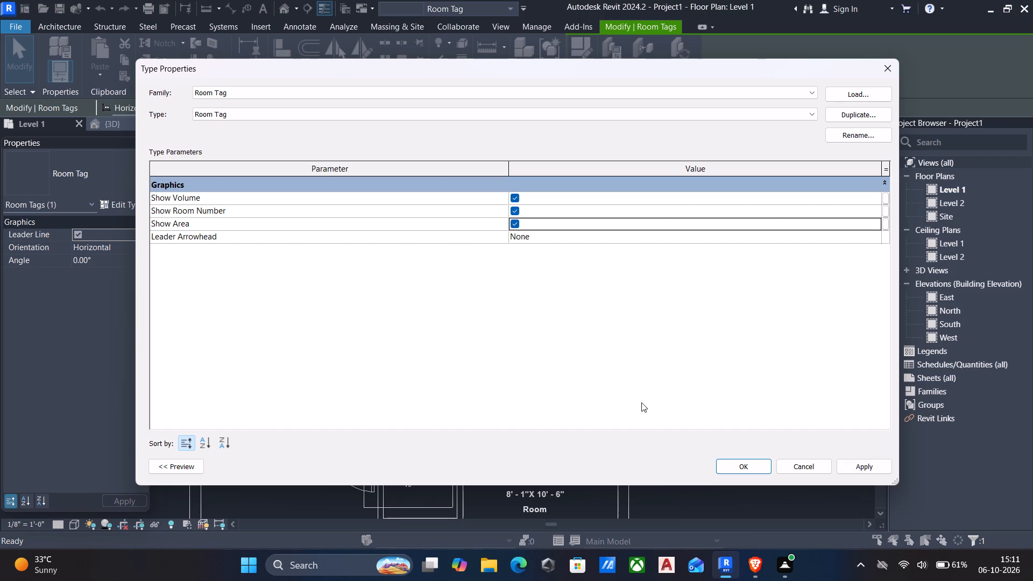
{"action": "left_click", "coordinate": [870, 463]}
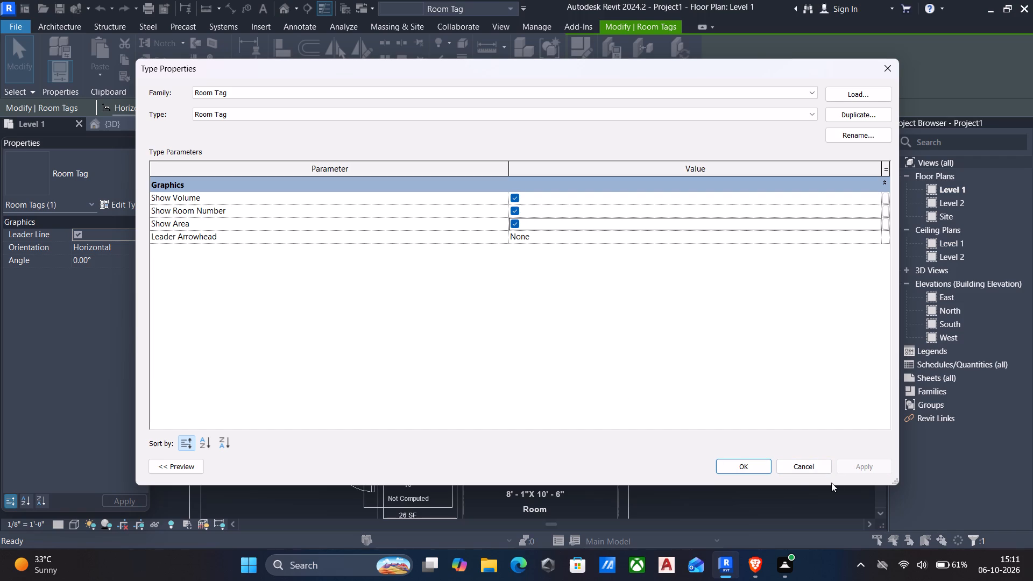
{"action": "left_click", "coordinate": [751, 473]}
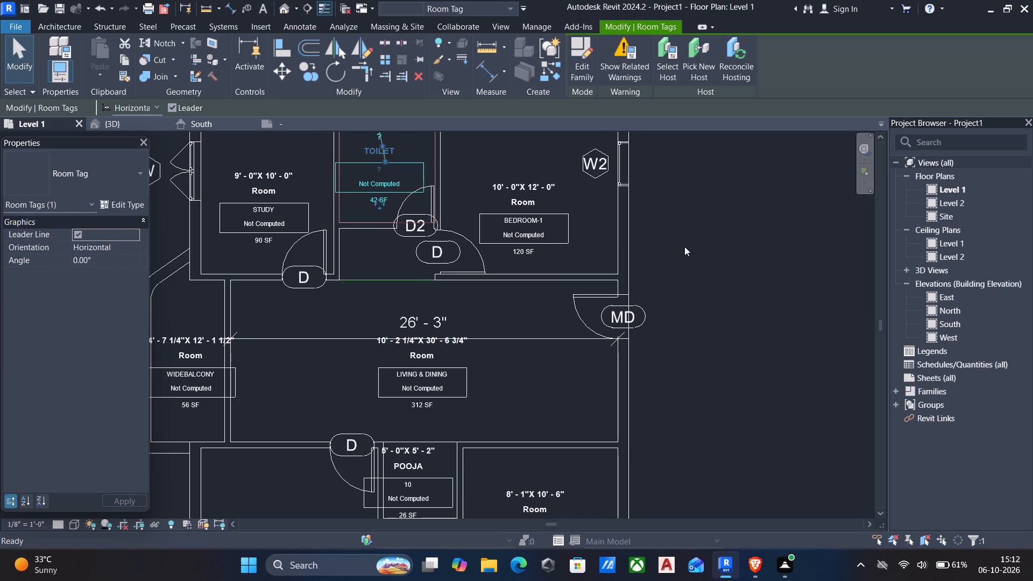
{"action": "key", "text": "Escape"}
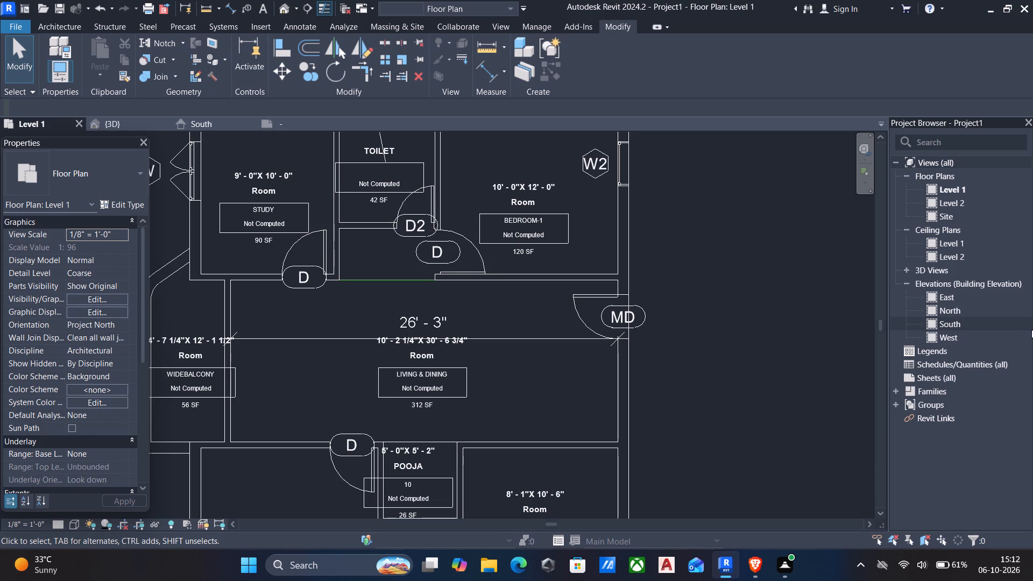
Open the TOILET room tag's family for editing and open the parameters of its WIDTH X LENGTH label.
{"action": "left_click", "coordinate": [1031, 329]}
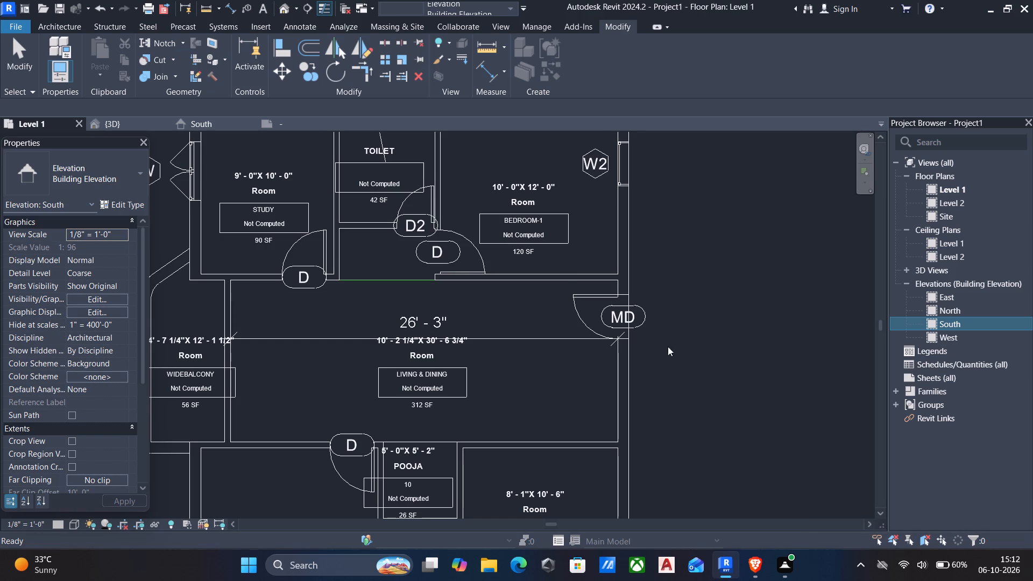
{"action": "left_click", "coordinate": [381, 180]}
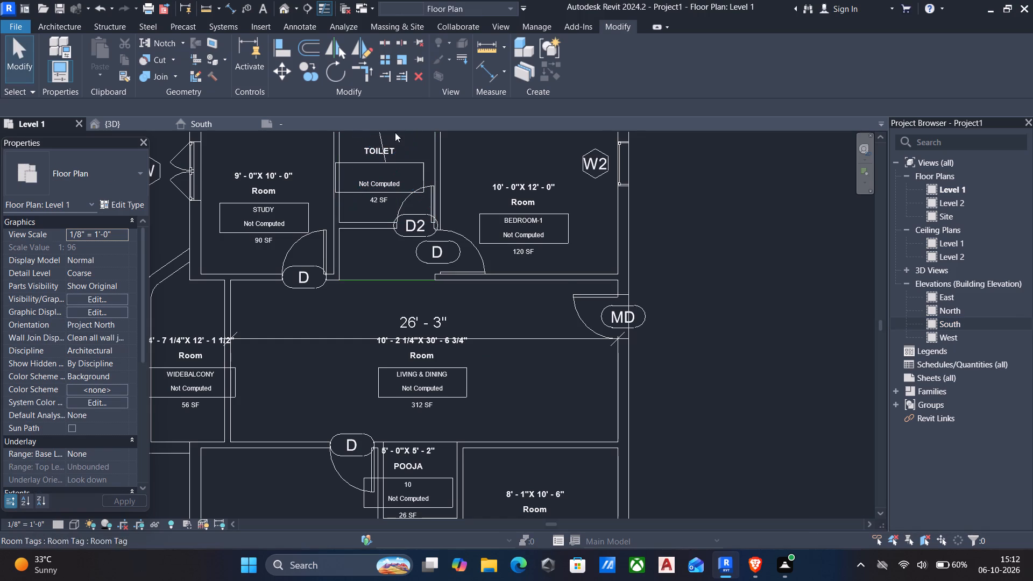
{"action": "left_click", "coordinate": [375, 150]}
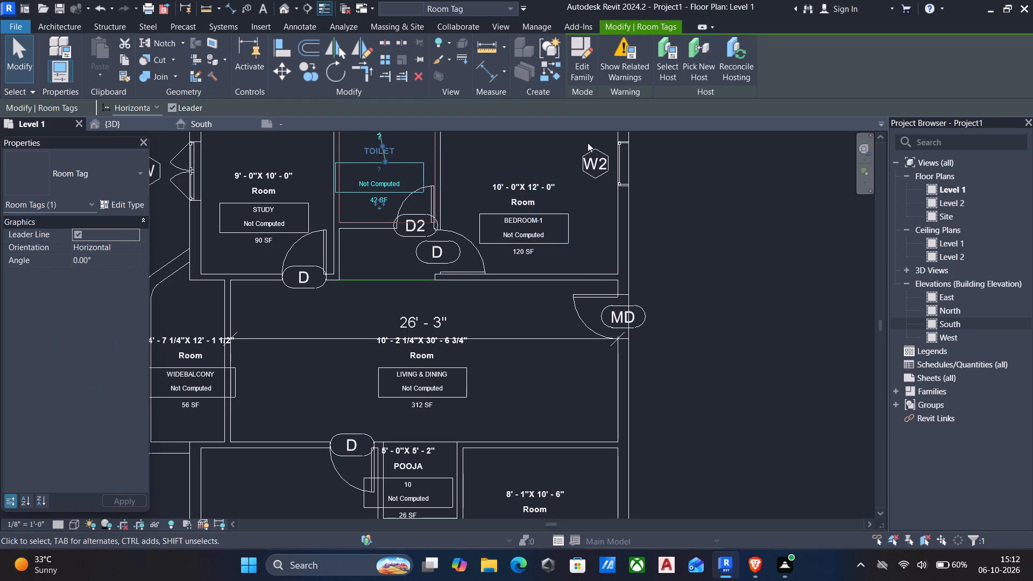
{"action": "left_click", "coordinate": [588, 64]}
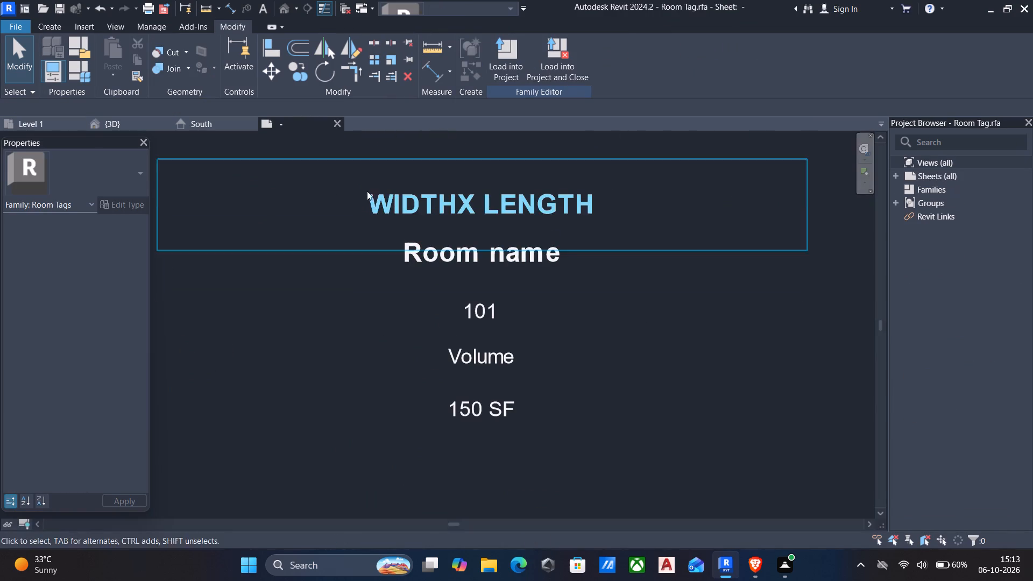
{"action": "left_click", "coordinate": [438, 198]}
{"action": "left_click", "coordinate": [492, 61]}
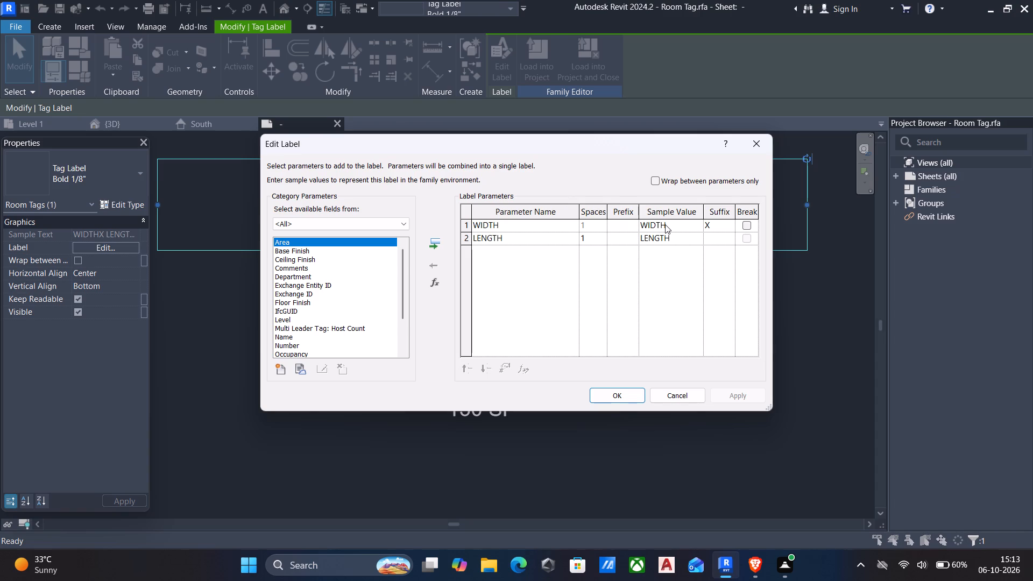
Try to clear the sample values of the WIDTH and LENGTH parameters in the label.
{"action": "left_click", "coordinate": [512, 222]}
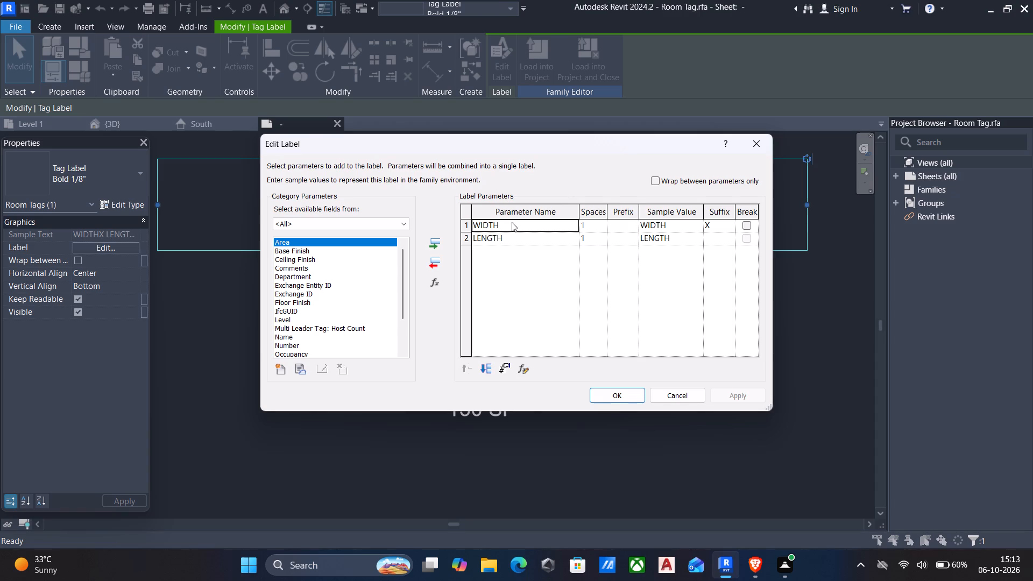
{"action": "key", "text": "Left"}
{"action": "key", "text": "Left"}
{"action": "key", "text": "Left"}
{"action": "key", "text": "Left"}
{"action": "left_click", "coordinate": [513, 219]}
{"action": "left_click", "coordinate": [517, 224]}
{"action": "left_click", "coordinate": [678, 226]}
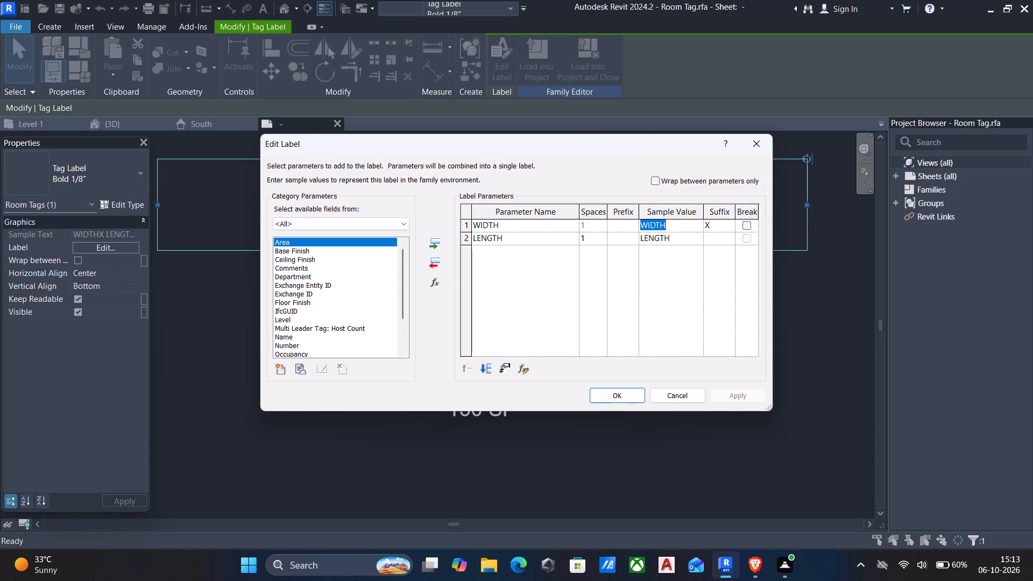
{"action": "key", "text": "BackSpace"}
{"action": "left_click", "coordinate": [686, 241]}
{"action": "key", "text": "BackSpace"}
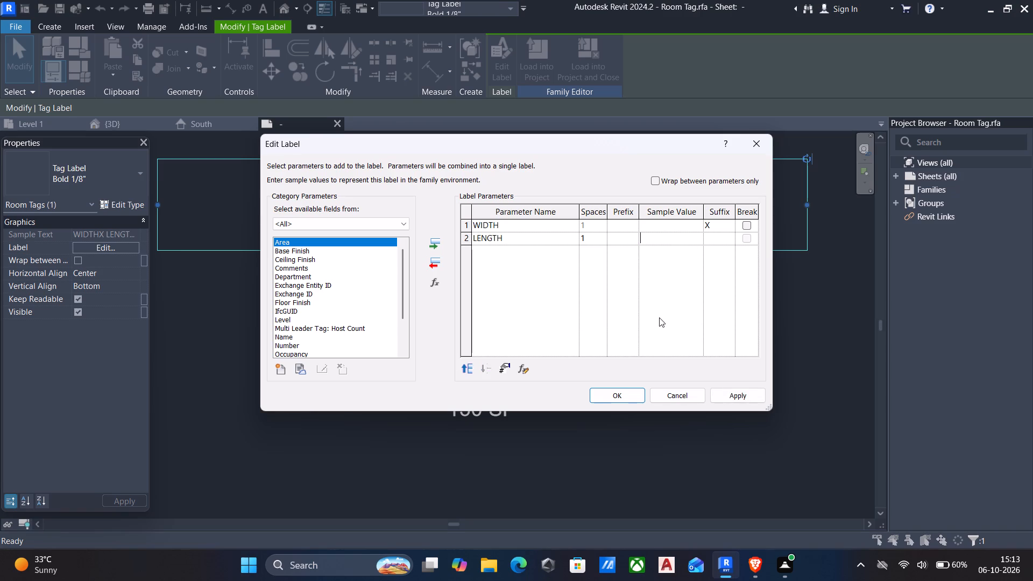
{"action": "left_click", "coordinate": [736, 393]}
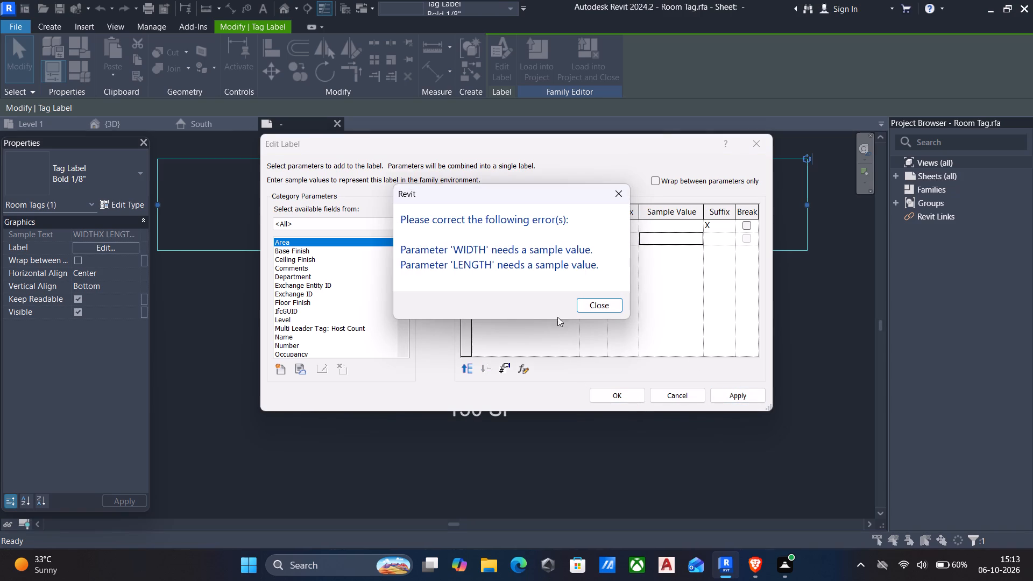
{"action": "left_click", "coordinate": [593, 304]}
Enter the label's sample values as WIDTH with a space on each side and LENGTH with two leading spaces and one trailing.
{"action": "left_click", "coordinate": [658, 221]}
{"action": "key", "text": "space"}
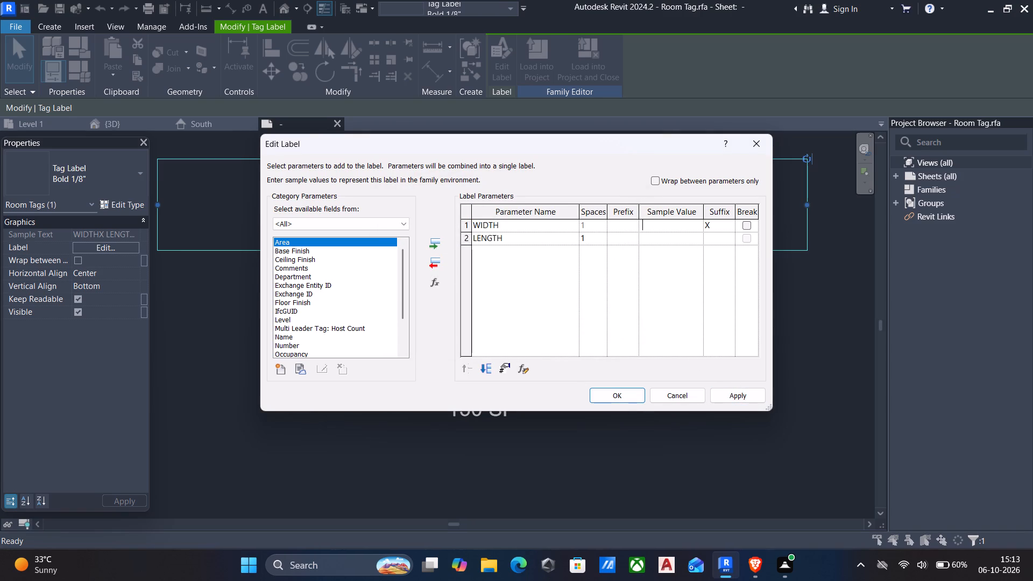
{"action": "type", "text": "WIDTH"}
{"action": "key", "text": "space"}
{"action": "left_click", "coordinate": [657, 239]}
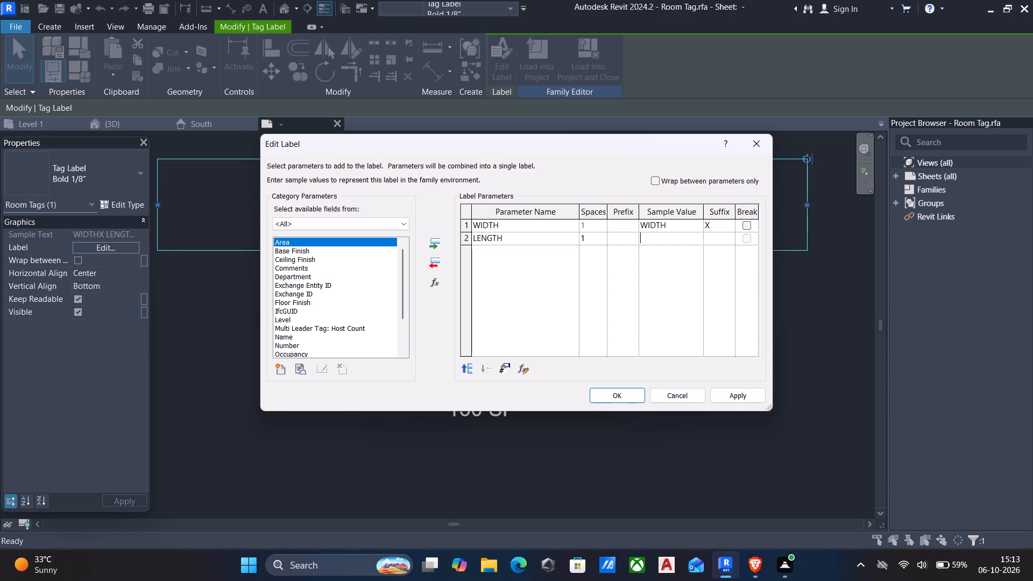
{"action": "key", "text": "space"}
{"action": "key", "text": "space"}
{"action": "type", "text": "LENGTH"}
{"action": "key", "text": "space"}
{"action": "left_click", "coordinate": [739, 390]}
{"action": "left_click", "coordinate": [603, 395]}
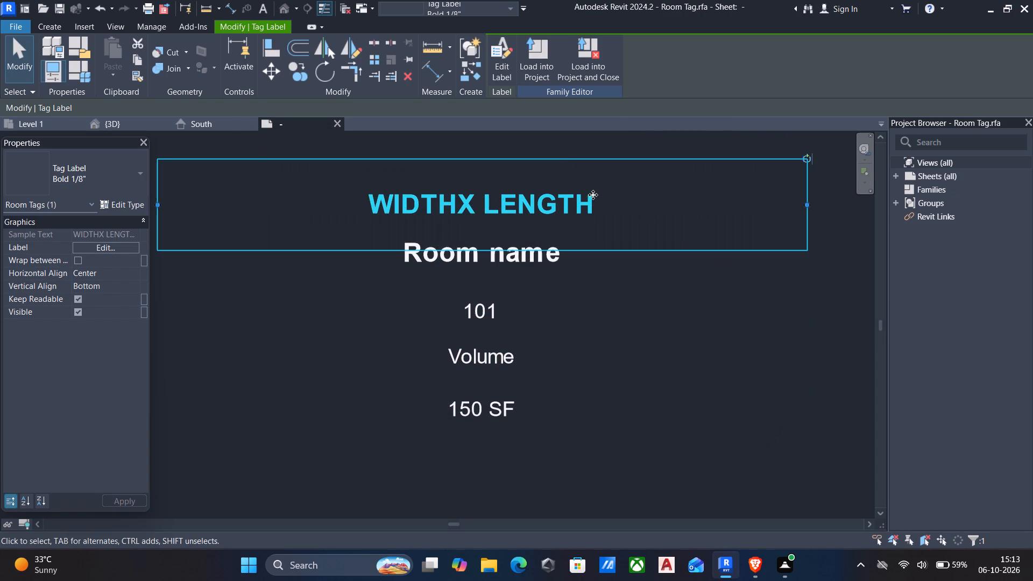
Load the edited Room Tag family into the project.
{"action": "left_click", "coordinate": [535, 56]}
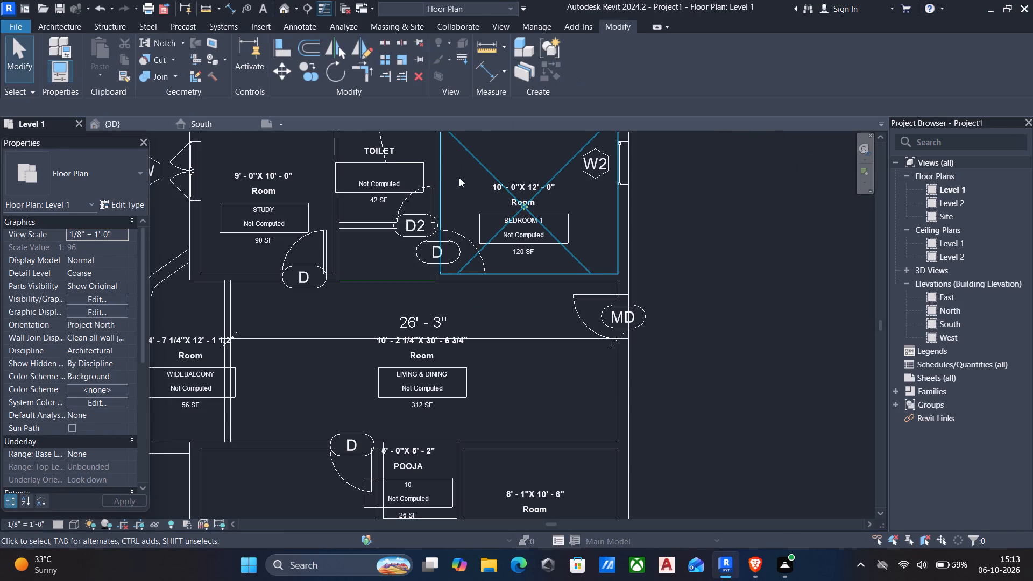
Examine the dimension text spacing and placement of the room tags across the Level 1 plan, including LIVING & DINING and WIDEBALCONY.
{"action": "scroll", "coordinate": [447, 187], "scroll_direction": "down", "scroll_amount": 1}
{"action": "middle_click_drag", "start_coordinate": [434, 187], "coordinate": [498, 192]}
{"action": "scroll", "coordinate": [498, 192], "scroll_direction": "down", "scroll_amount": 3}
{"action": "middle_click_drag", "start_coordinate": [475, 226], "coordinate": [512, 181]}
{"action": "scroll", "coordinate": [441, 253], "scroll_direction": "up", "scroll_amount": 4}
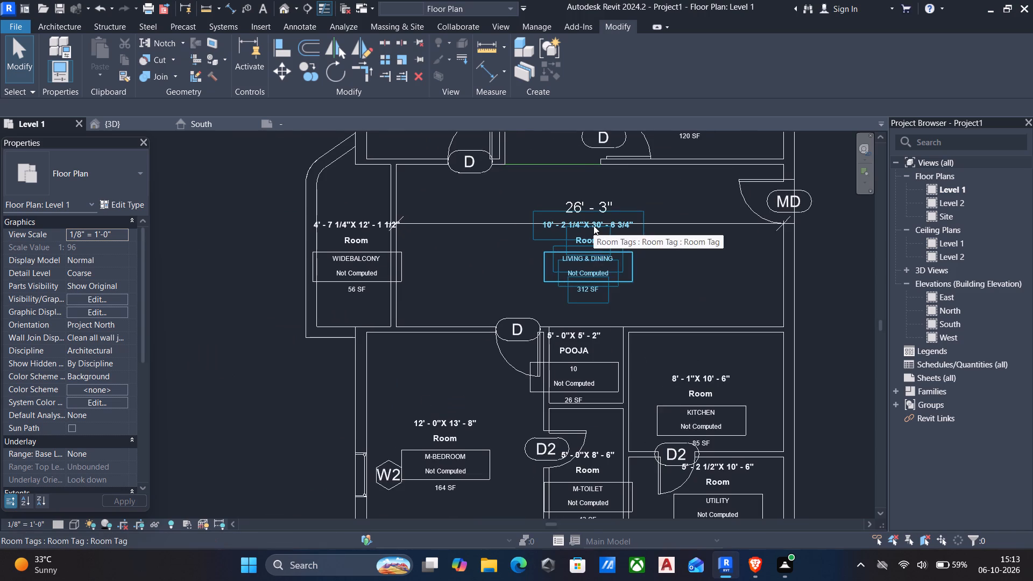
{"action": "scroll", "coordinate": [593, 225], "scroll_direction": "up", "scroll_amount": 4}
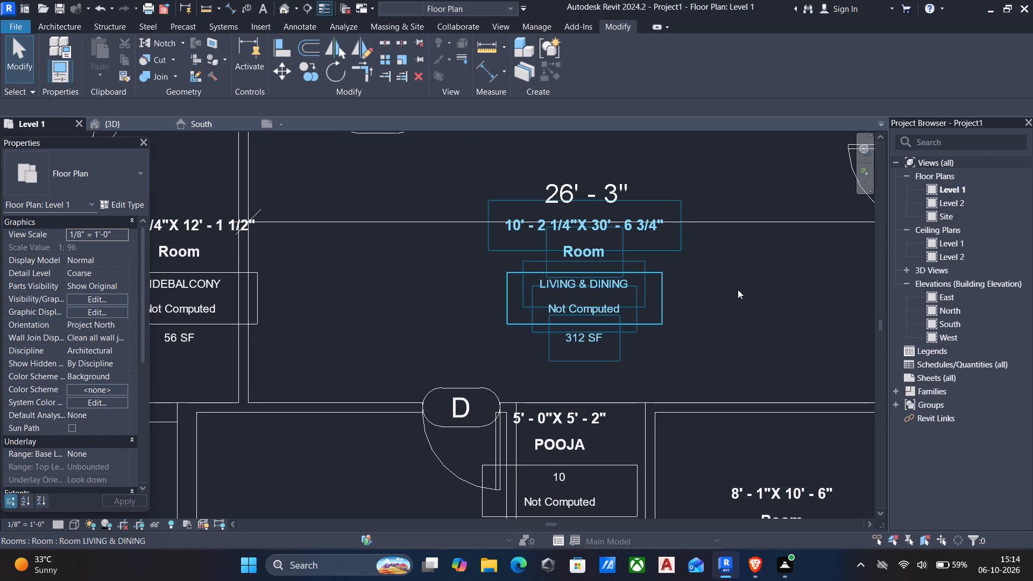
{"action": "scroll", "coordinate": [737, 289], "scroll_direction": "down", "scroll_amount": 3}
{"action": "middle_click", "coordinate": [366, 289]}
{"action": "scroll", "coordinate": [369, 289], "scroll_direction": "down", "scroll_amount": 1}
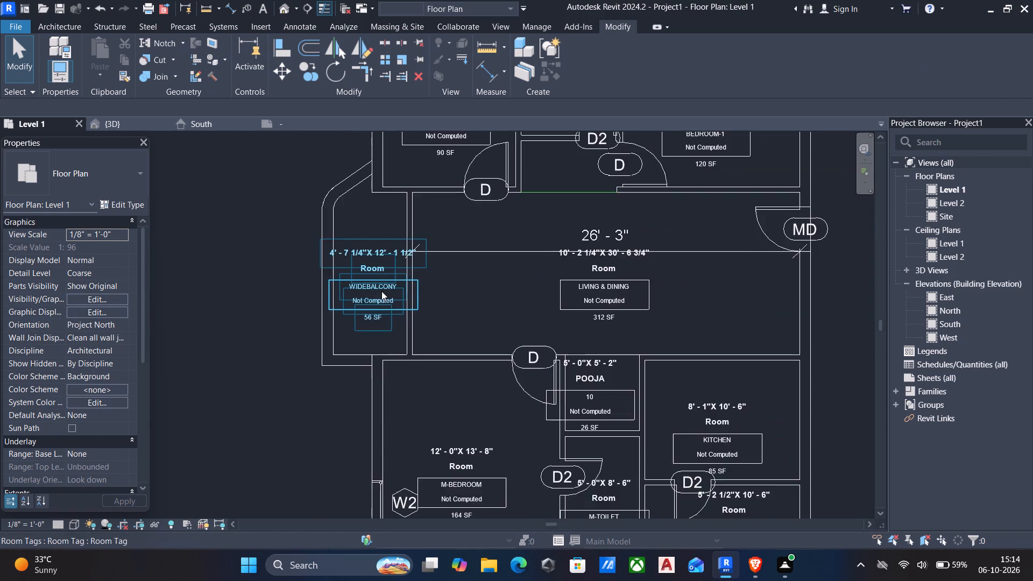
{"action": "scroll", "coordinate": [415, 292], "scroll_direction": "down", "scroll_amount": 4}
{"action": "middle_click_drag", "start_coordinate": [495, 278], "coordinate": [475, 282]}
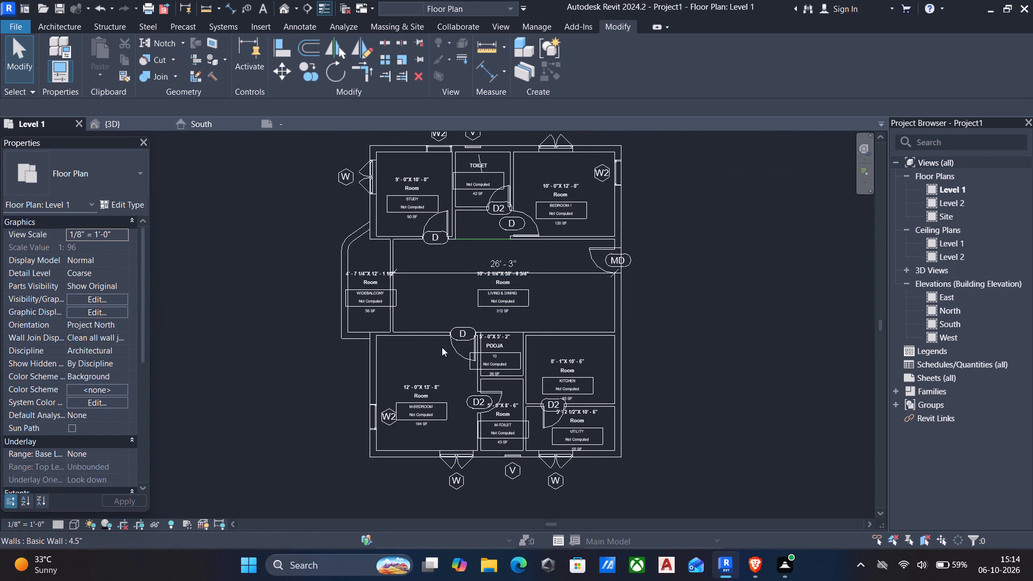
{"action": "scroll", "coordinate": [443, 347], "scroll_direction": "up", "scroll_amount": 5}
{"action": "scroll", "coordinate": [455, 327], "scroll_direction": "down", "scroll_amount": 5}
{"action": "middle_click_drag", "start_coordinate": [470, 292], "coordinate": [459, 295]}
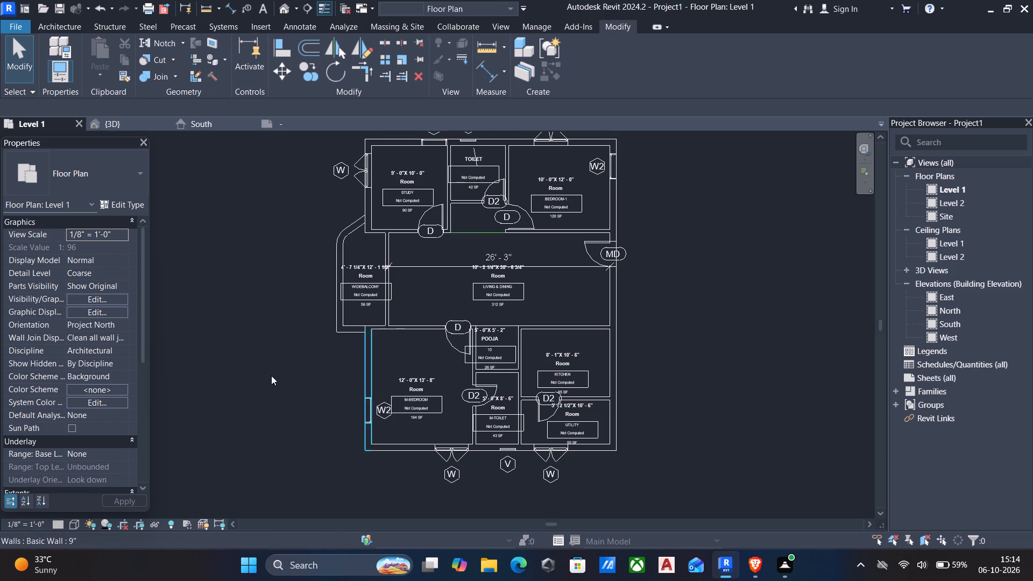
Set the Level 1 floor plan's visual style to Shaded.
{"action": "left_click", "coordinate": [76, 527]}
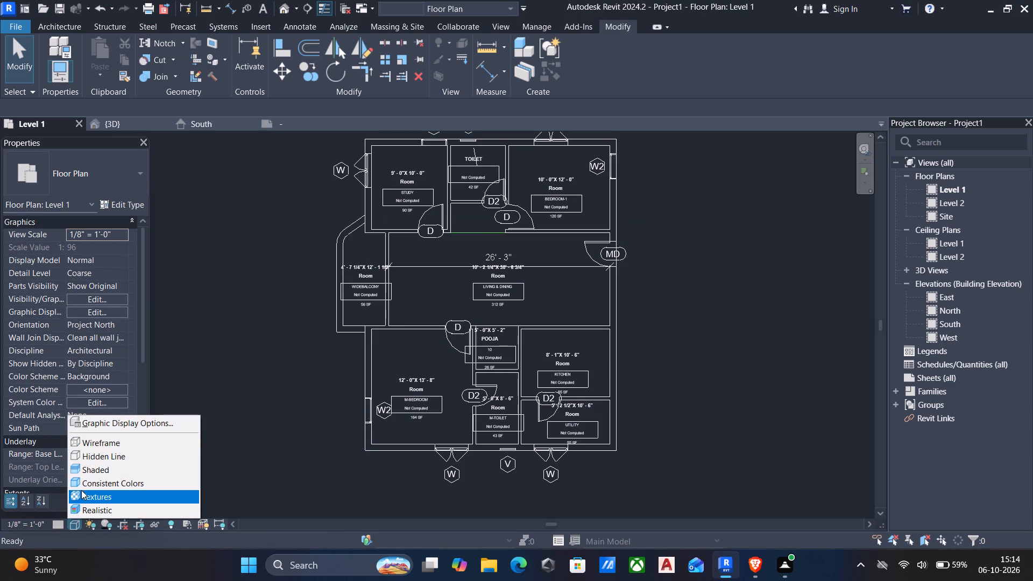
{"action": "left_click", "coordinate": [77, 472]}
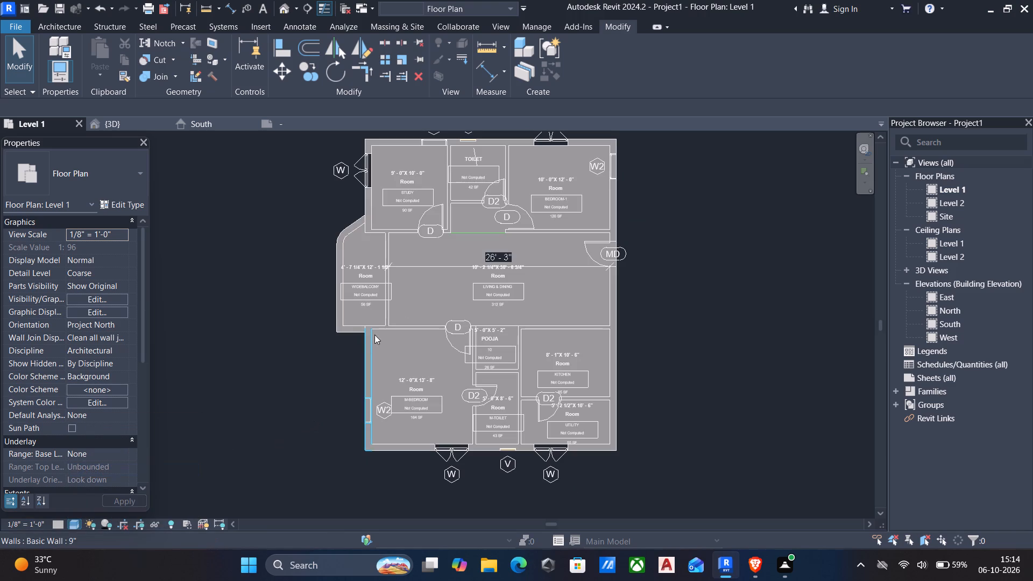
Delete the aligned dimension across the LIVING & DINING room.
{"action": "scroll", "coordinate": [497, 251], "scroll_direction": "up", "scroll_amount": 3}
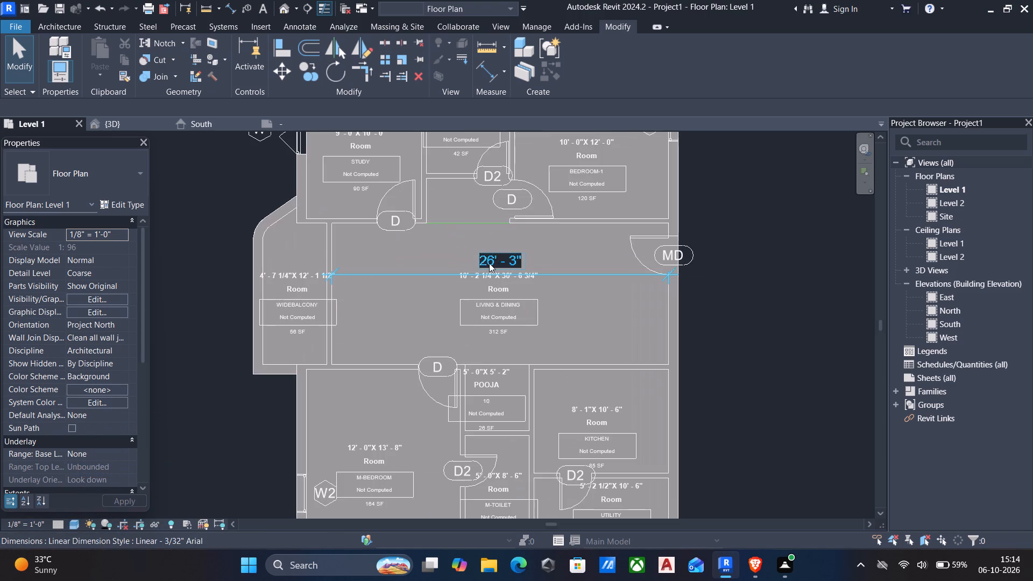
{"action": "left_click", "coordinate": [489, 263]}
{"action": "key", "text": "Delete"}
{"action": "middle_click_drag", "start_coordinate": [511, 282], "coordinate": [505, 285]}
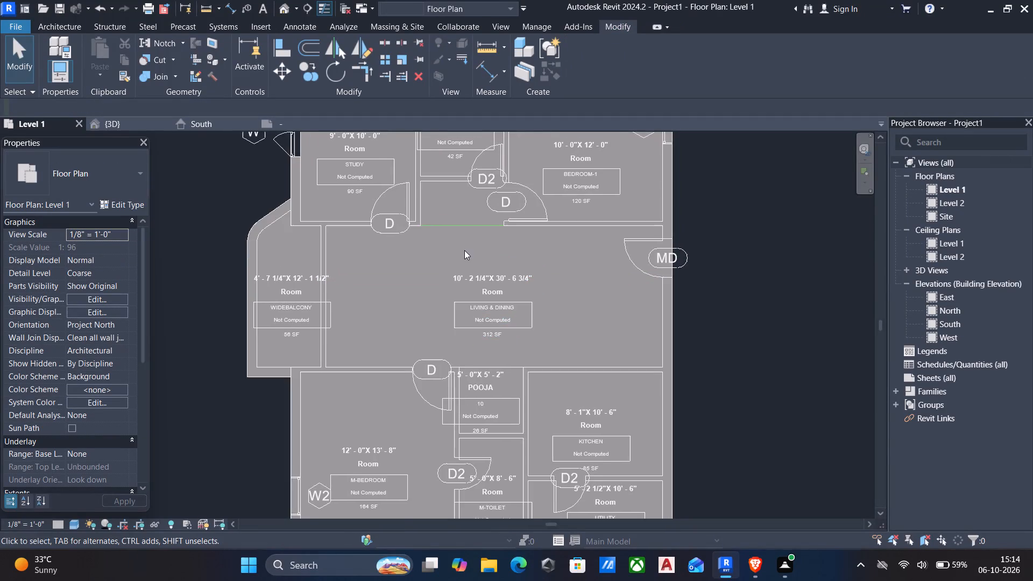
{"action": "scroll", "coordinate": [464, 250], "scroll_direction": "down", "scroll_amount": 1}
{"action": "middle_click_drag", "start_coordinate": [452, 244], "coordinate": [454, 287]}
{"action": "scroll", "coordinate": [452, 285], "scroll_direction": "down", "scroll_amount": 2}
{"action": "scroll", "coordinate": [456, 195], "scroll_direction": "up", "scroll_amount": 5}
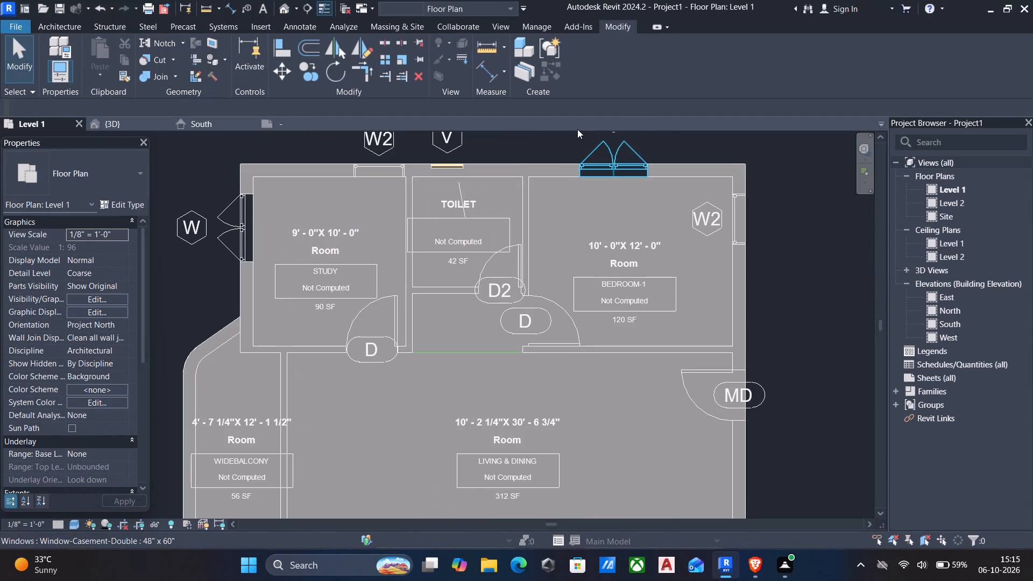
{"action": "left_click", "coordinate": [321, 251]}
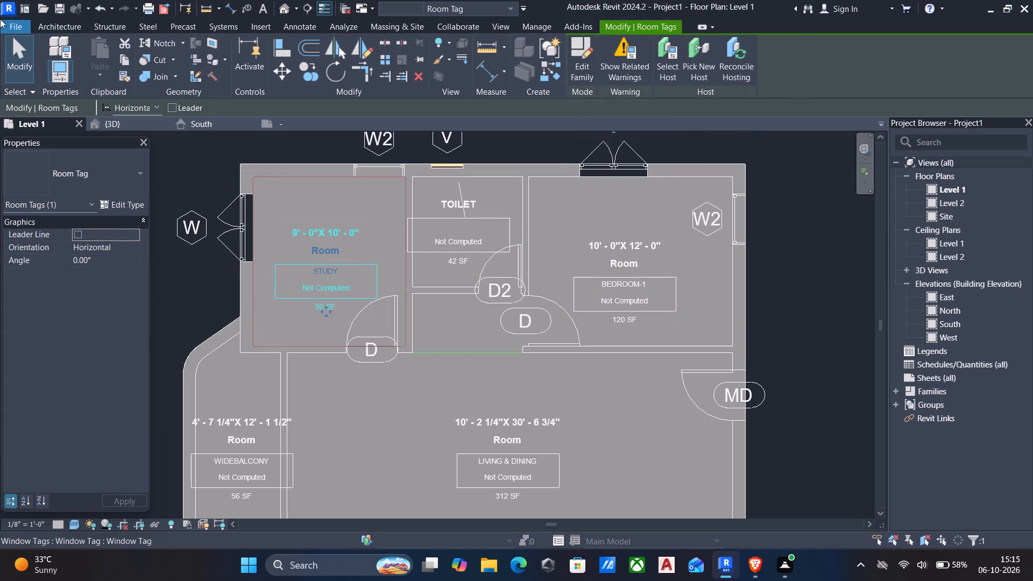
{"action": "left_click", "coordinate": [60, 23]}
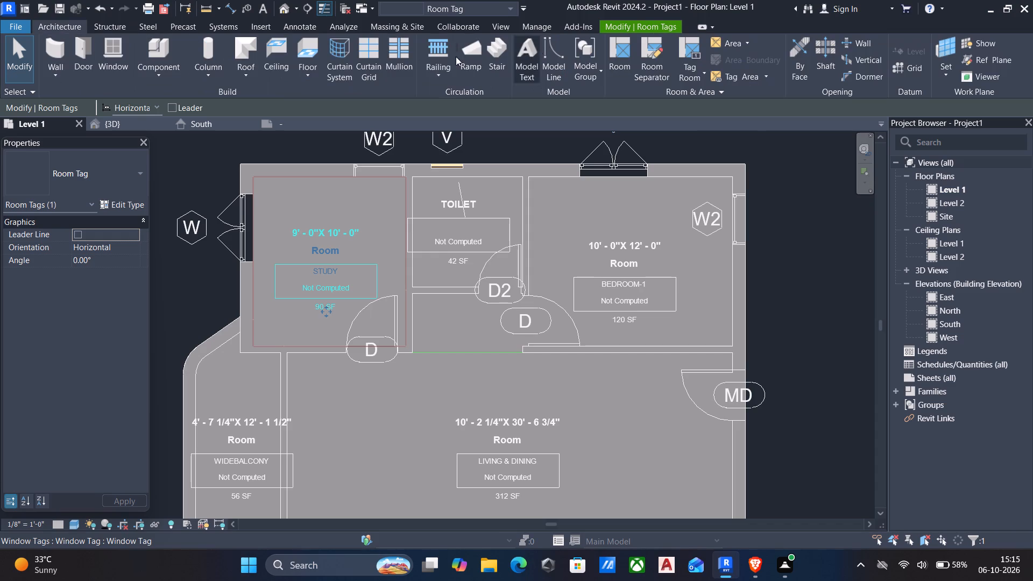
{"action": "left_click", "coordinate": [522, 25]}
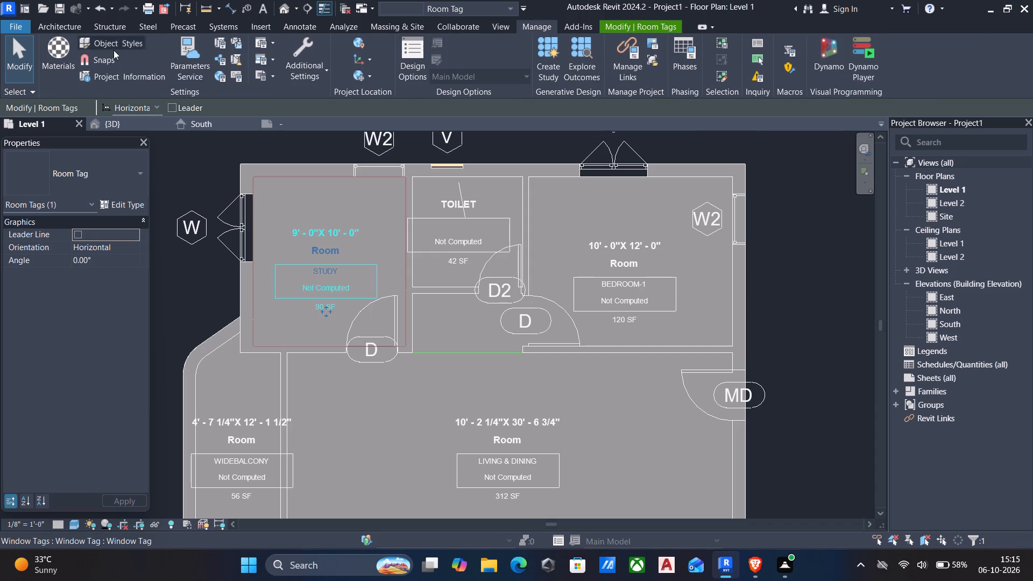
Place a color fill legend beside the Level 1 plan, with space type Rooms and color scheme Name.
{"action": "left_click", "coordinate": [309, 28]}
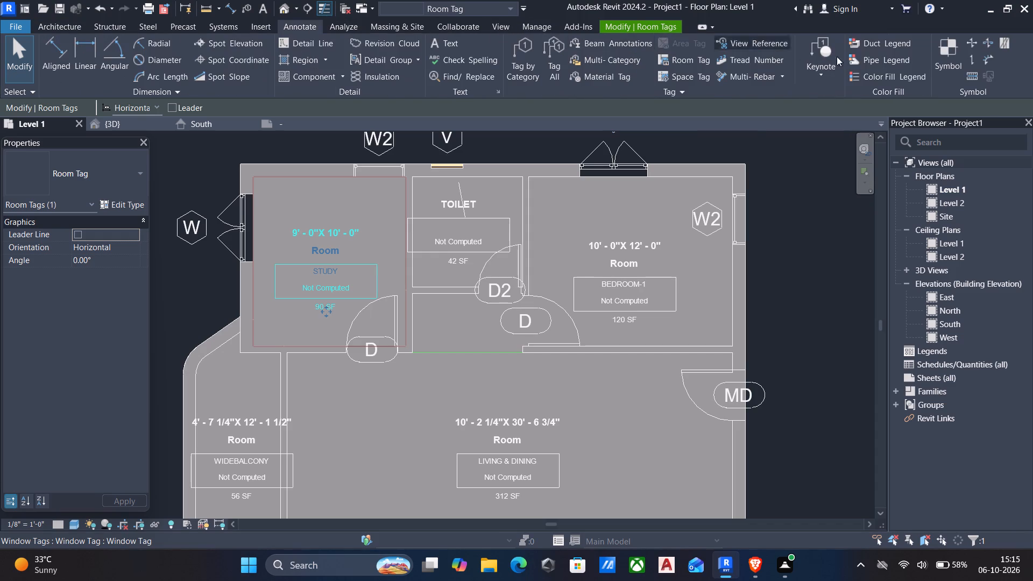
{"action": "left_click", "coordinate": [874, 76]}
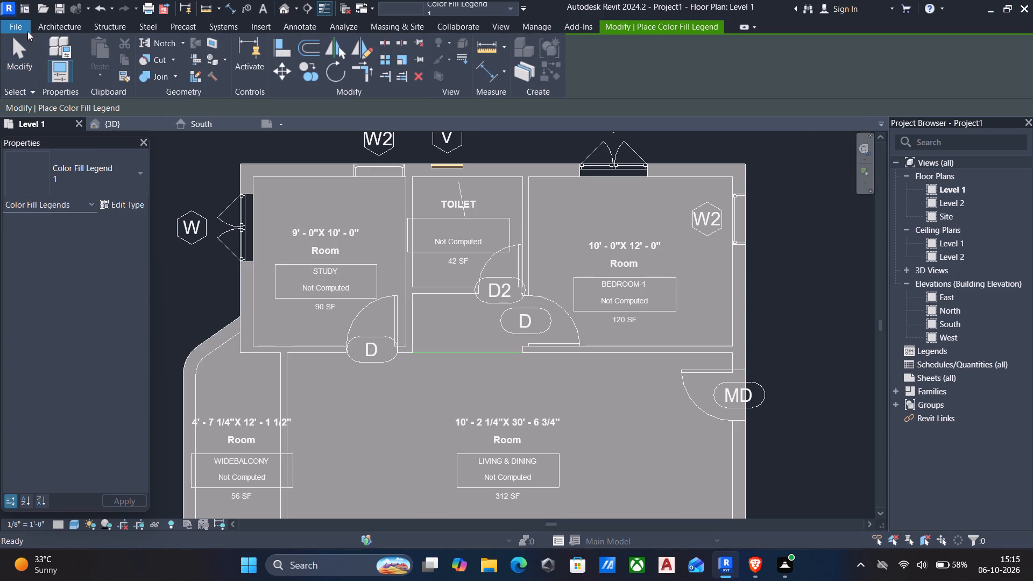
{"action": "left_click", "coordinate": [625, 27]}
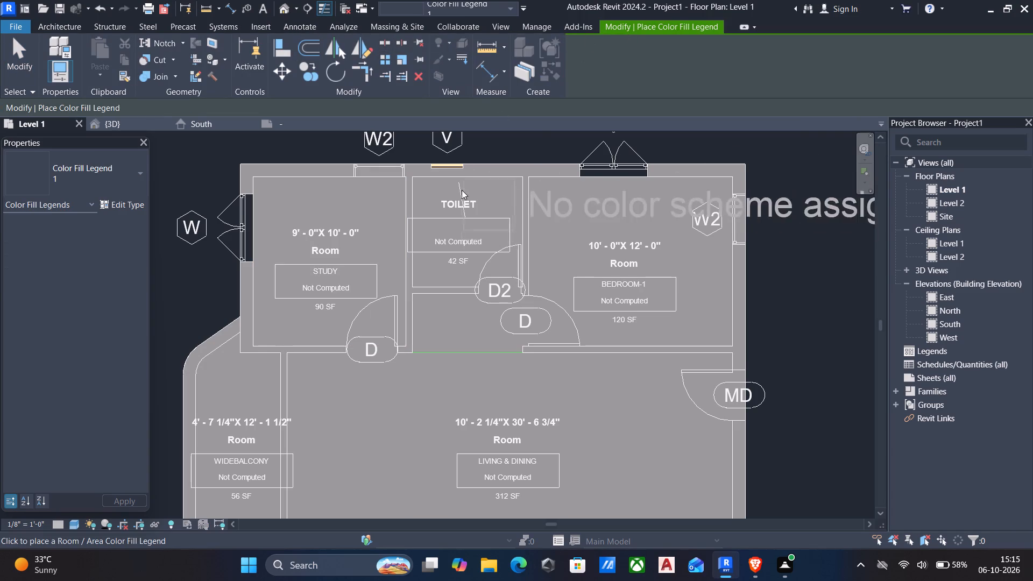
{"action": "scroll", "coordinate": [598, 209], "scroll_direction": "down", "scroll_amount": 7}
{"action": "middle_click_drag", "start_coordinate": [596, 209], "coordinate": [291, 203]}
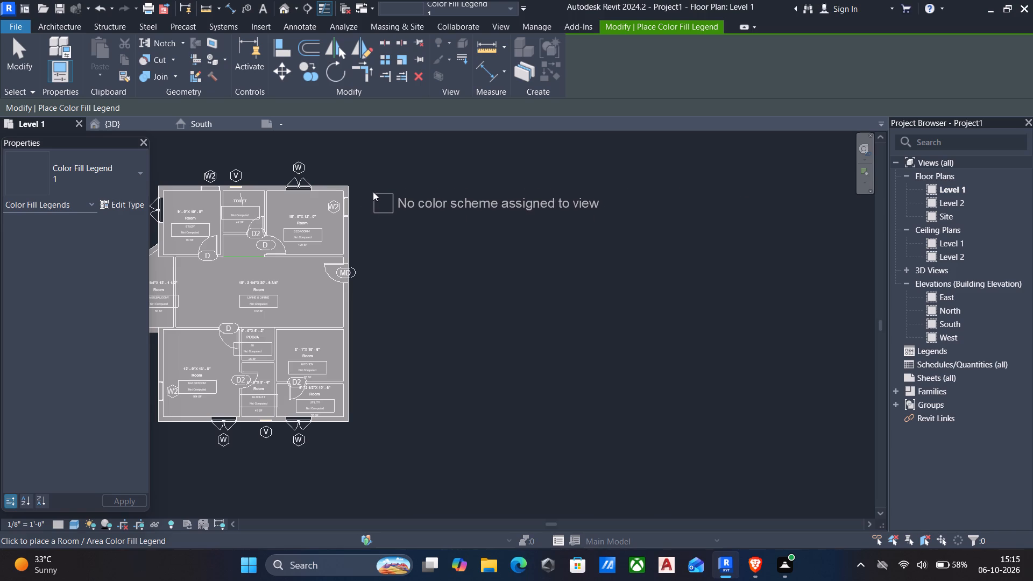
{"action": "left_click", "coordinate": [372, 190]}
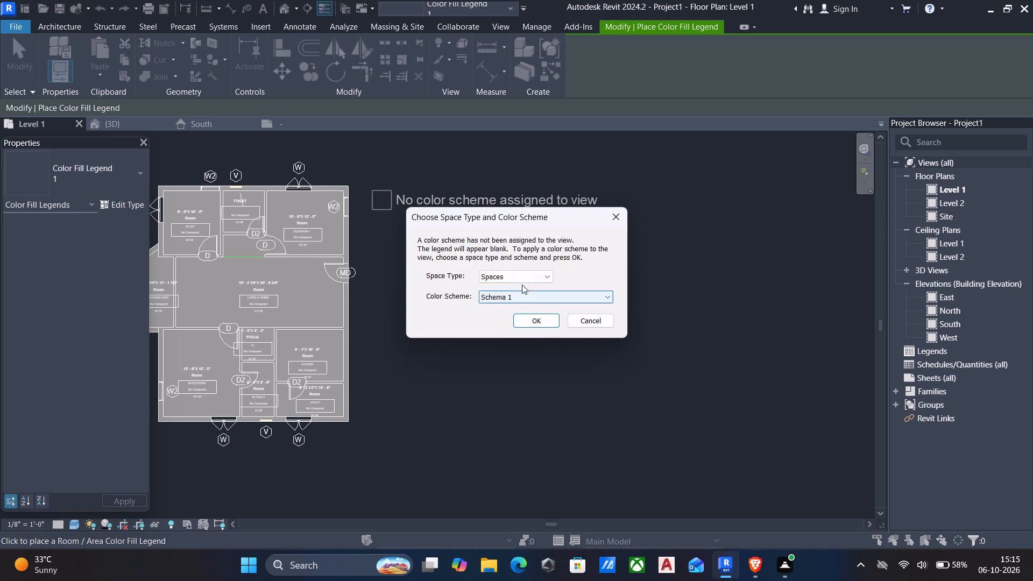
{"action": "left_click", "coordinate": [521, 281]}
{"action": "left_click", "coordinate": [500, 293]}
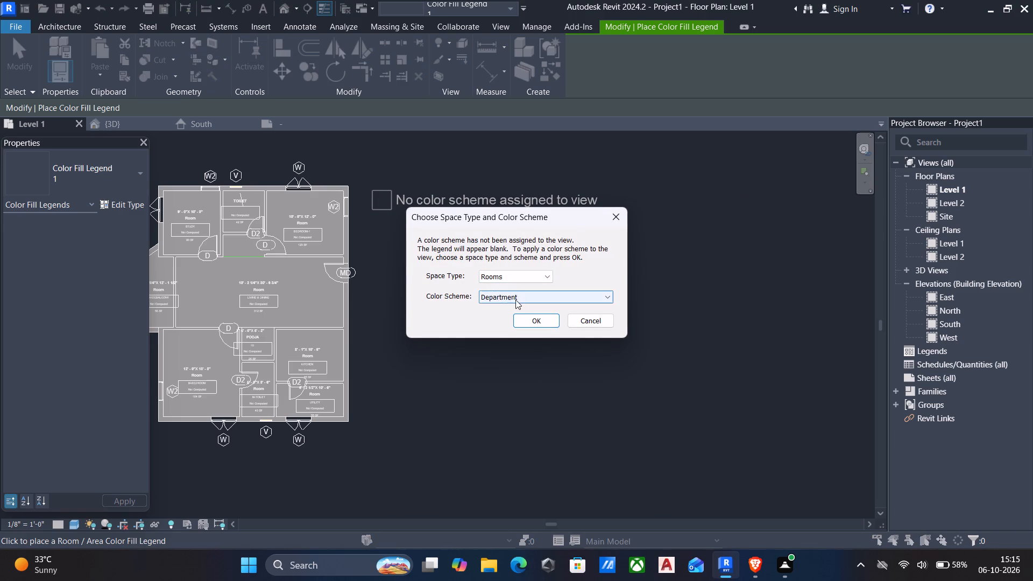
{"action": "left_click", "coordinate": [522, 300]}
{"action": "left_click", "coordinate": [502, 325]}
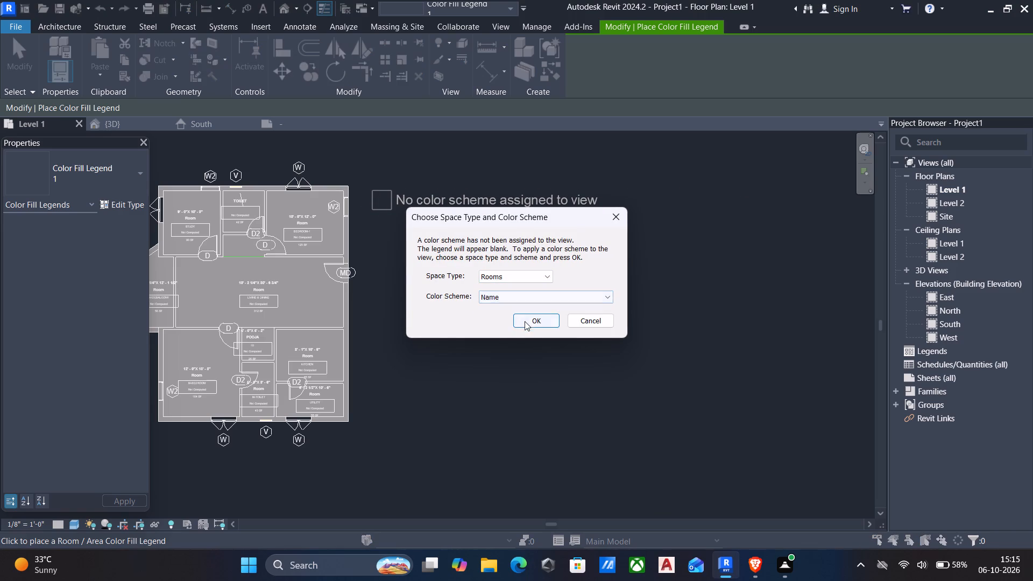
{"action": "left_click", "coordinate": [526, 320]}
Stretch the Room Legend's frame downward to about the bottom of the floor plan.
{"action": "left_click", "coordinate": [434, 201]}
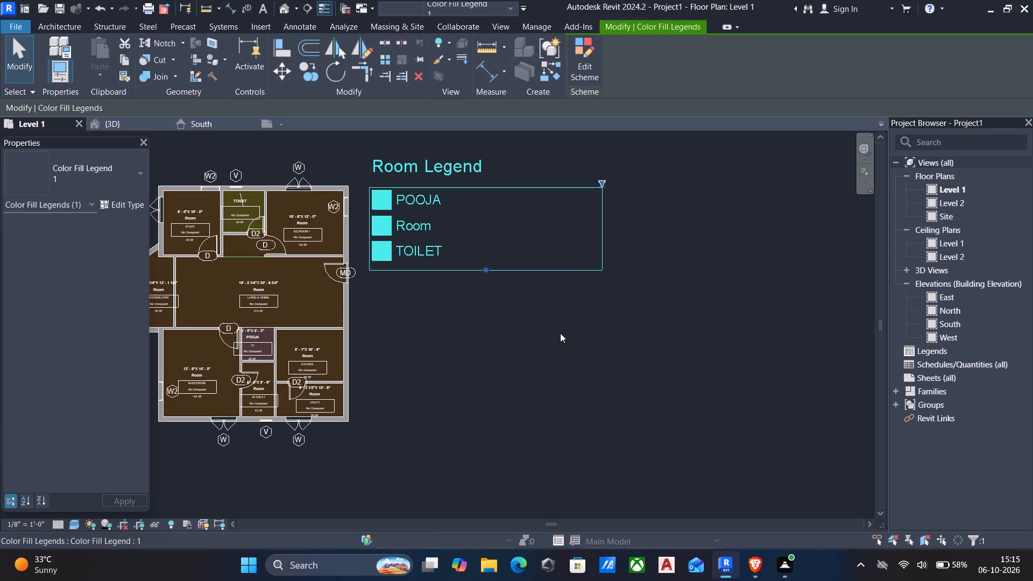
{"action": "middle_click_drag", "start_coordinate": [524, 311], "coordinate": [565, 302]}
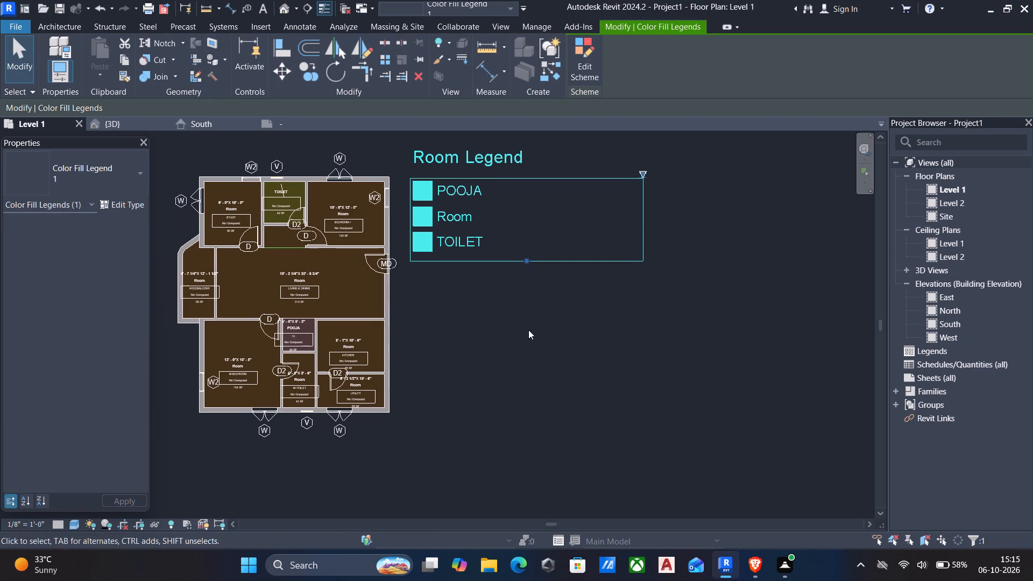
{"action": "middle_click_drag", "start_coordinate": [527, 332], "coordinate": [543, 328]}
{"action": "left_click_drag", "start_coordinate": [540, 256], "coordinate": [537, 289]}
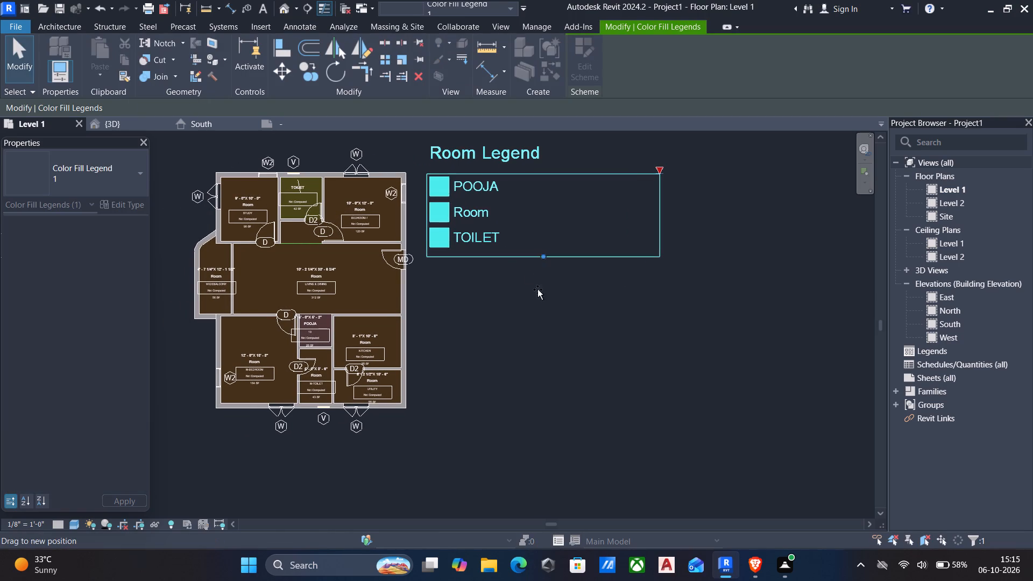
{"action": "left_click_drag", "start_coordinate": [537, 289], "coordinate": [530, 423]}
Edit the legend's Rooms color scheme, choosing Name as the color parameter and applying the Name scheme.
{"action": "left_click", "coordinate": [480, 222]}
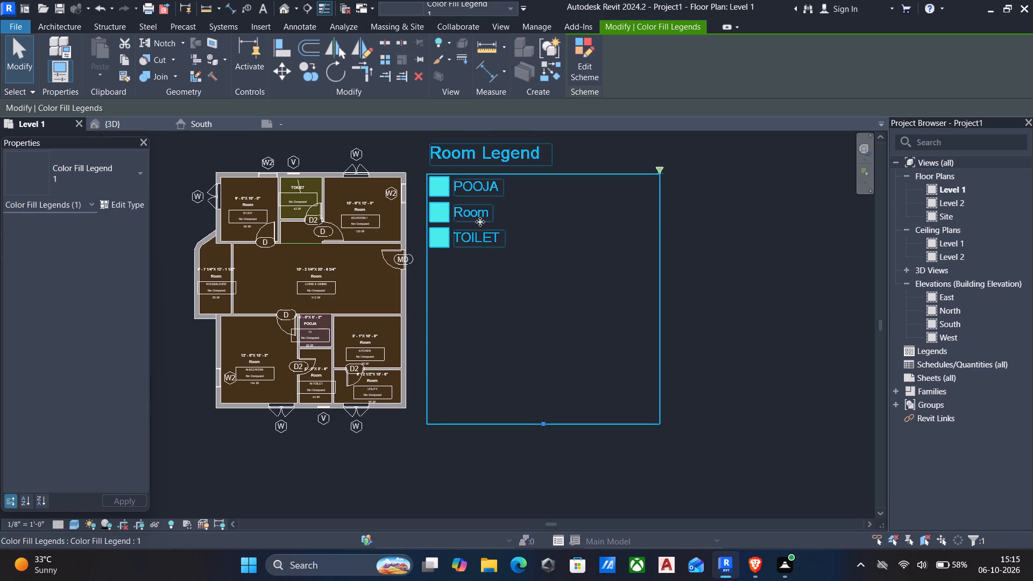
{"action": "left_click", "coordinate": [579, 69]}
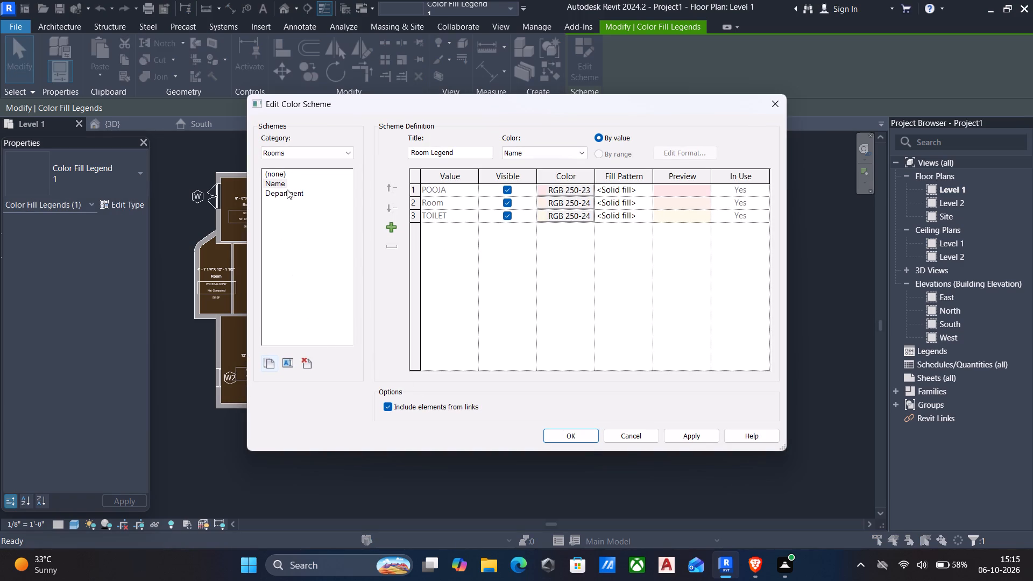
{"action": "left_click", "coordinate": [558, 155]}
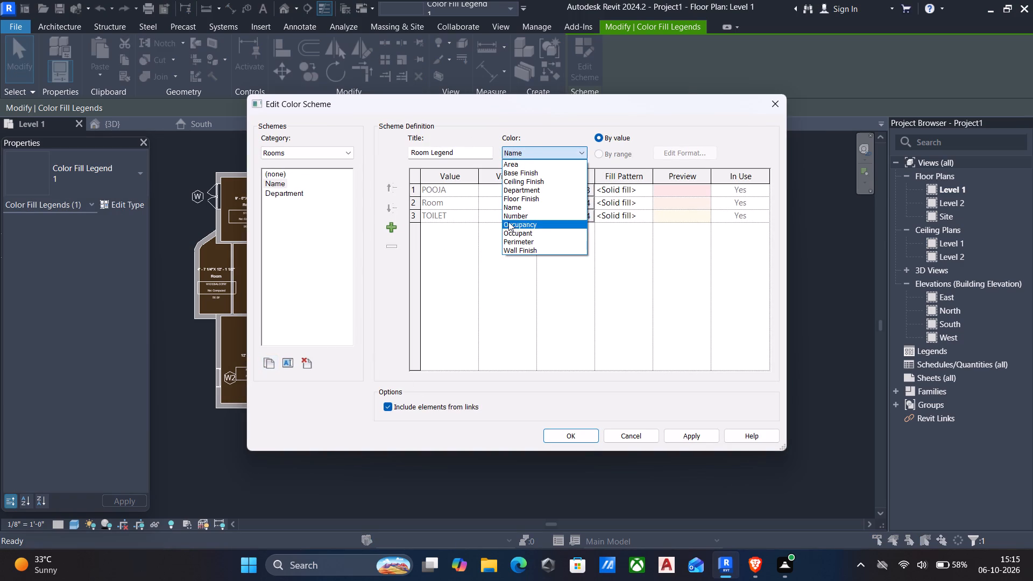
{"action": "left_click", "coordinate": [508, 208]}
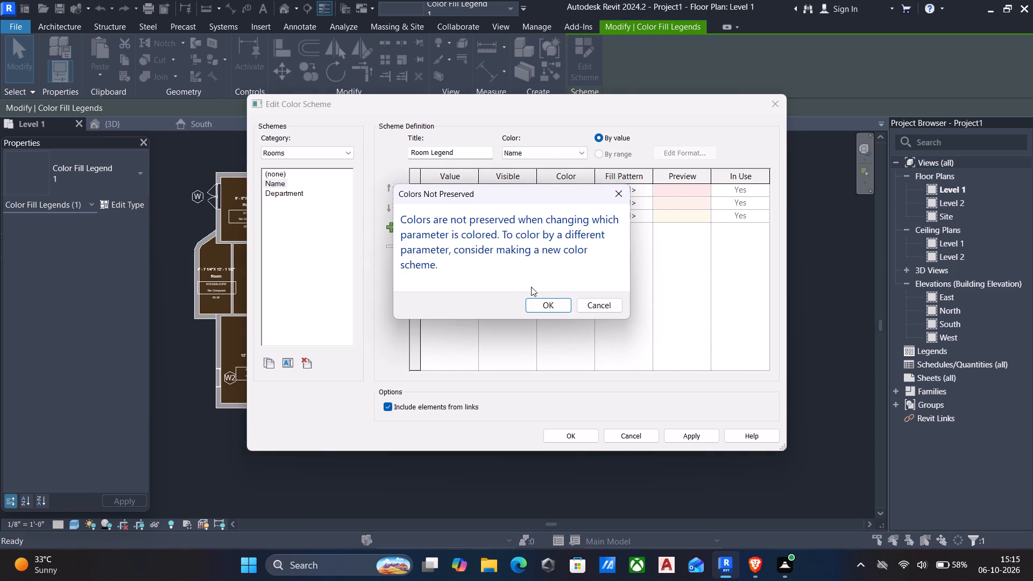
{"action": "left_click", "coordinate": [543, 304]}
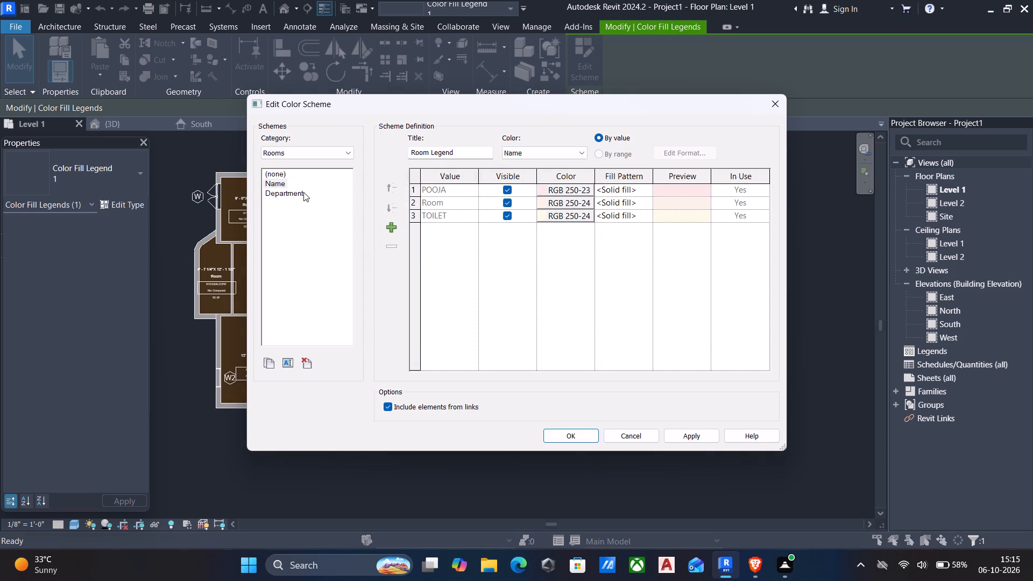
{"action": "left_click", "coordinate": [288, 188]}
{"action": "left_click", "coordinate": [704, 433]}
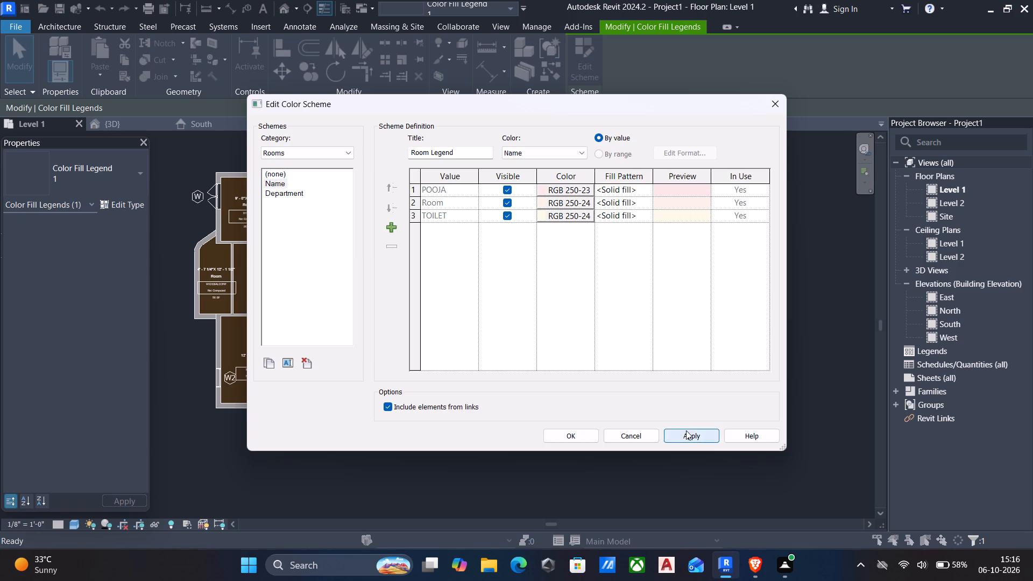
{"action": "double_click", "coordinate": [669, 429]}
{"action": "left_click_drag", "start_coordinate": [669, 429], "coordinate": [653, 429]}
{"action": "left_click", "coordinate": [547, 433]}
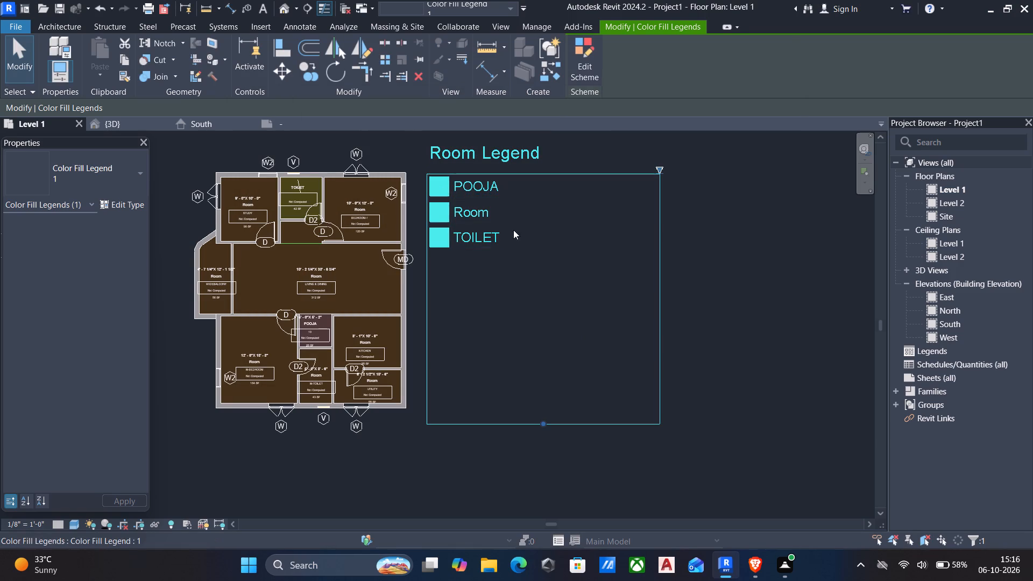
Delete the Room Legend beside the Level 1 plan.
{"action": "middle_click", "coordinate": [476, 276]}
{"action": "middle_click_drag", "start_coordinate": [413, 345], "coordinate": [438, 339]}
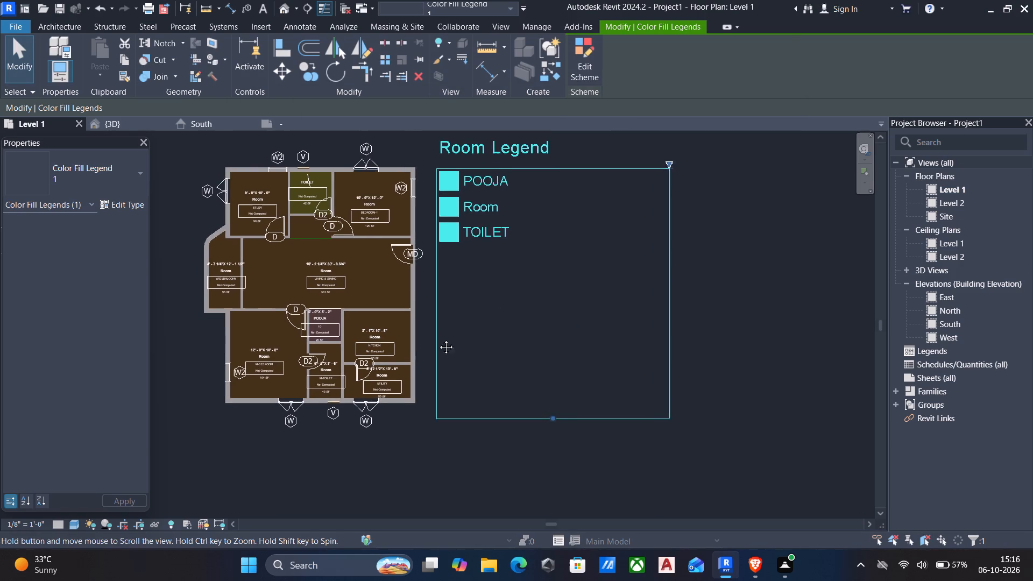
{"action": "middle_click_drag", "start_coordinate": [438, 339], "coordinate": [459, 336]}
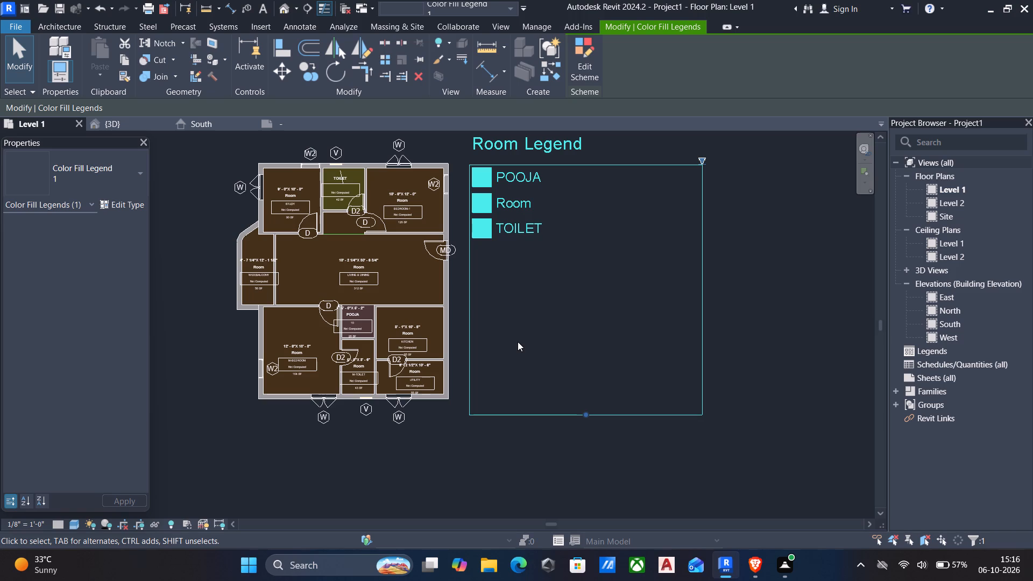
{"action": "left_click", "coordinate": [517, 233]}
{"action": "key", "text": "Delete"}
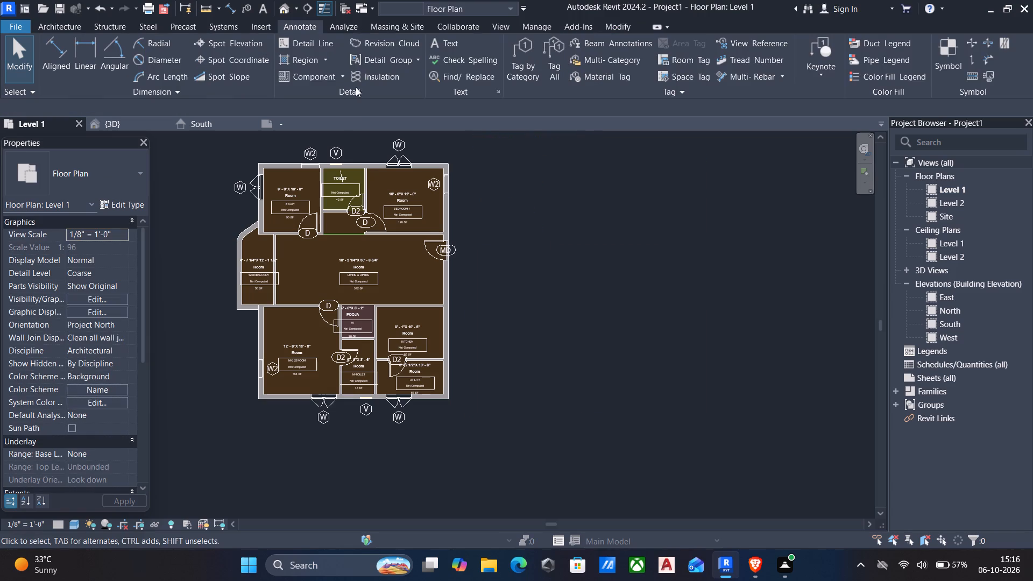
Examine the room color fills and tags across the Level 1 plan, from STUDY and TOILET to POOJA and KITCHEN.
{"action": "middle_click_drag", "start_coordinate": [377, 182], "coordinate": [529, 214]}
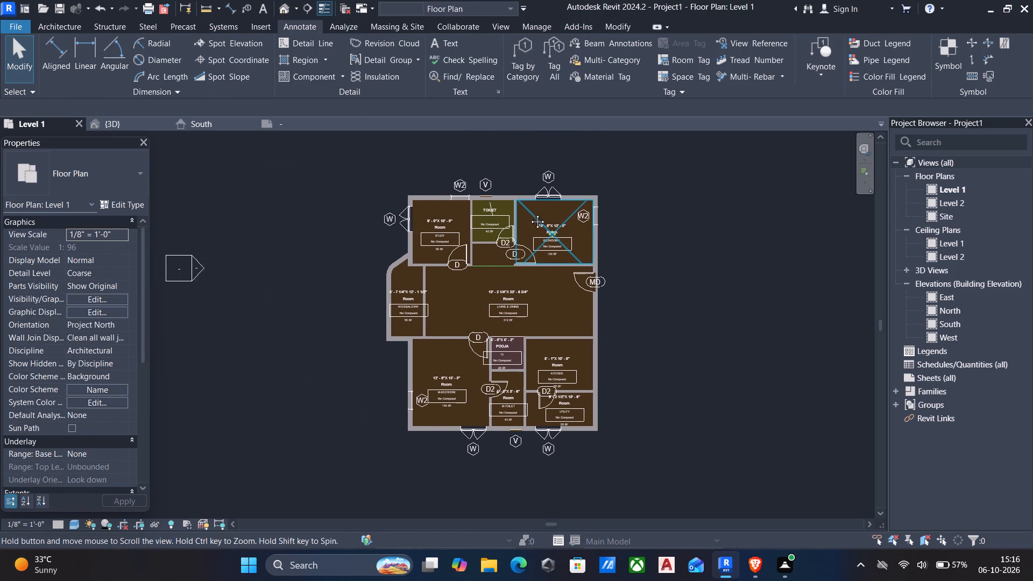
{"action": "middle_click_drag", "start_coordinate": [529, 214], "coordinate": [530, 214]}
{"action": "scroll", "coordinate": [489, 244], "scroll_direction": "up", "scroll_amount": 5}
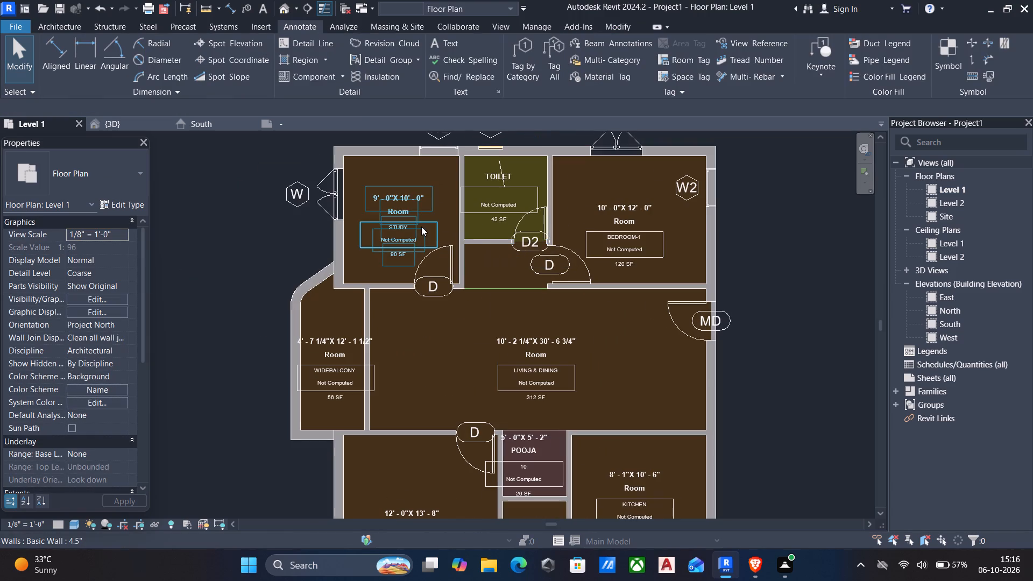
{"action": "scroll", "coordinate": [529, 267], "scroll_direction": "down", "scroll_amount": 2}
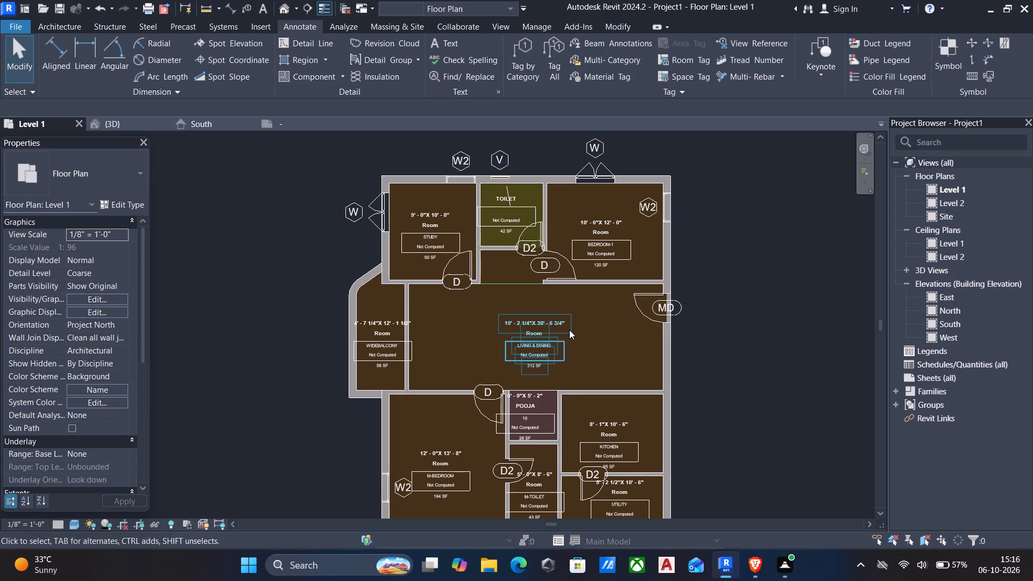
{"action": "scroll", "coordinate": [569, 332], "scroll_direction": "down", "scroll_amount": 3}
{"action": "scroll", "coordinate": [572, 382], "scroll_direction": "up", "scroll_amount": 5}
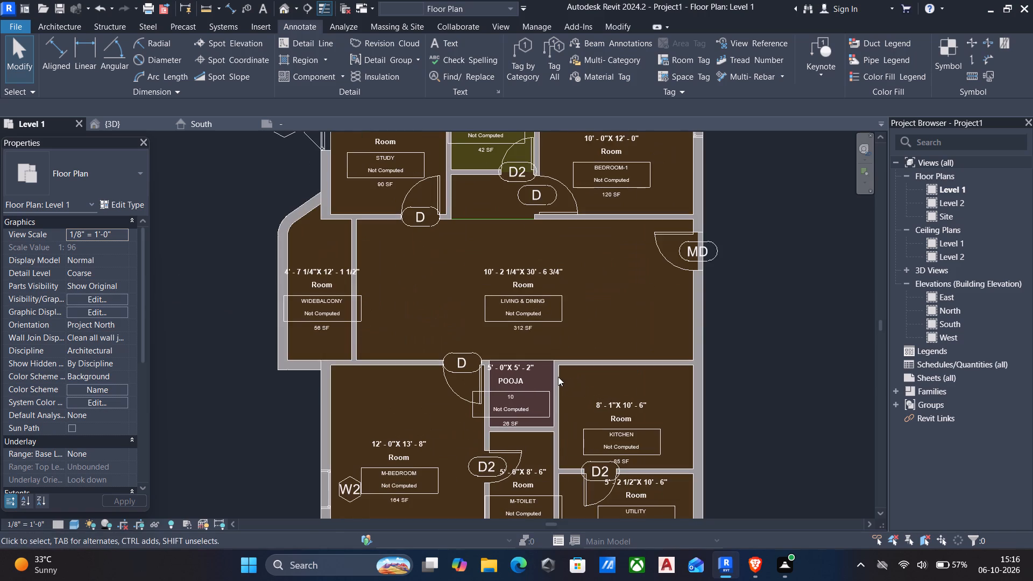
{"action": "scroll", "coordinate": [520, 304], "scroll_direction": "down", "scroll_amount": 3}
{"action": "middle_click_drag", "start_coordinate": [509, 302], "coordinate": [519, 323]}
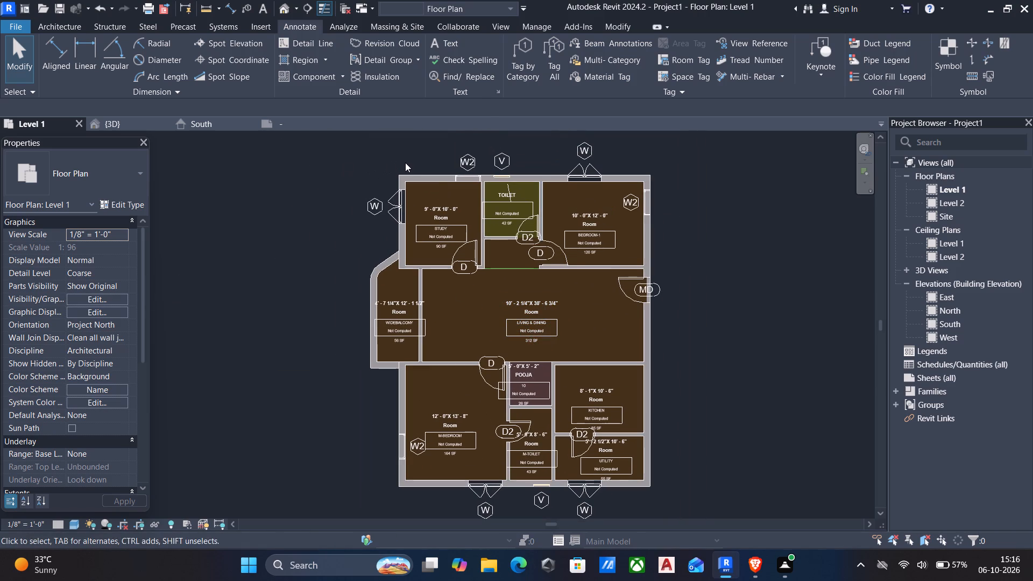
Examine the 3D model from all sides and from above, checking the exterior walls, windows, balcony and open-top rooms.
{"action": "left_click", "coordinate": [285, 10]}
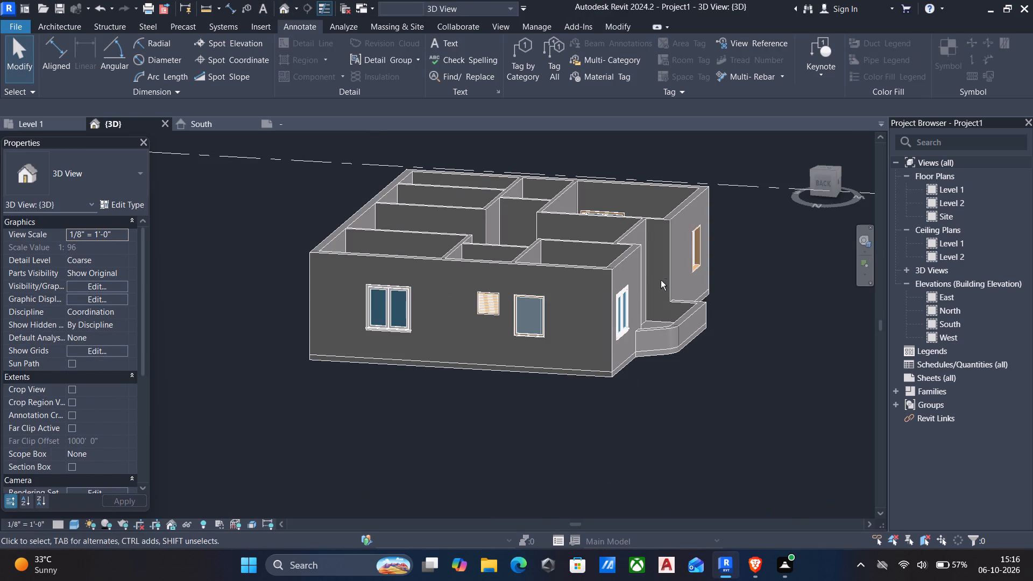
{"action": "scroll", "coordinate": [770, 361], "scroll_direction": "down", "scroll_amount": 6}
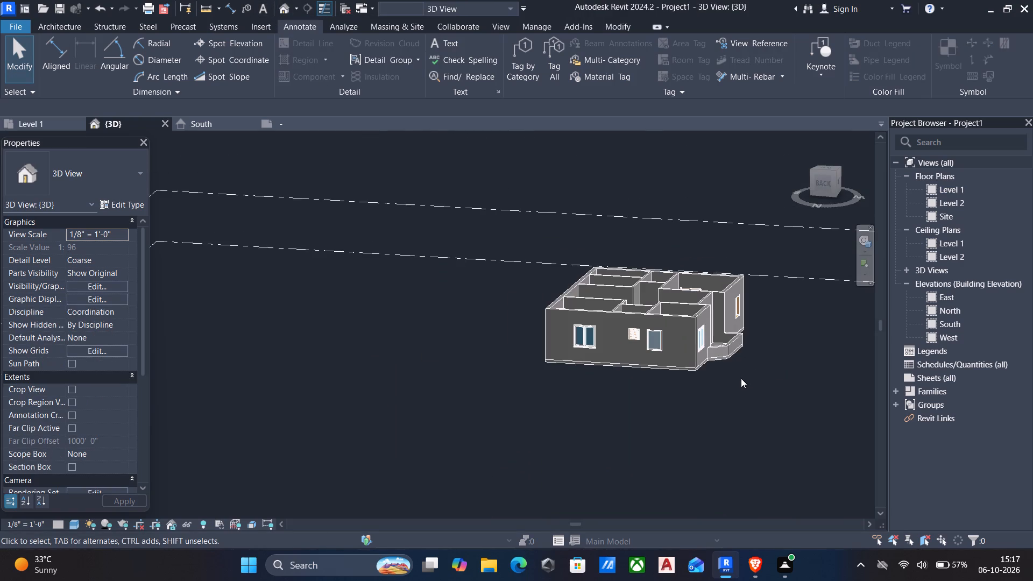
{"action": "scroll", "coordinate": [741, 378], "scroll_direction": "down", "scroll_amount": 2}
{"action": "scroll", "coordinate": [689, 519], "scroll_direction": "down", "scroll_amount": 1}
{"action": "middle_click_drag", "start_coordinate": [707, 465], "coordinate": [436, 433], "text": "shift"}
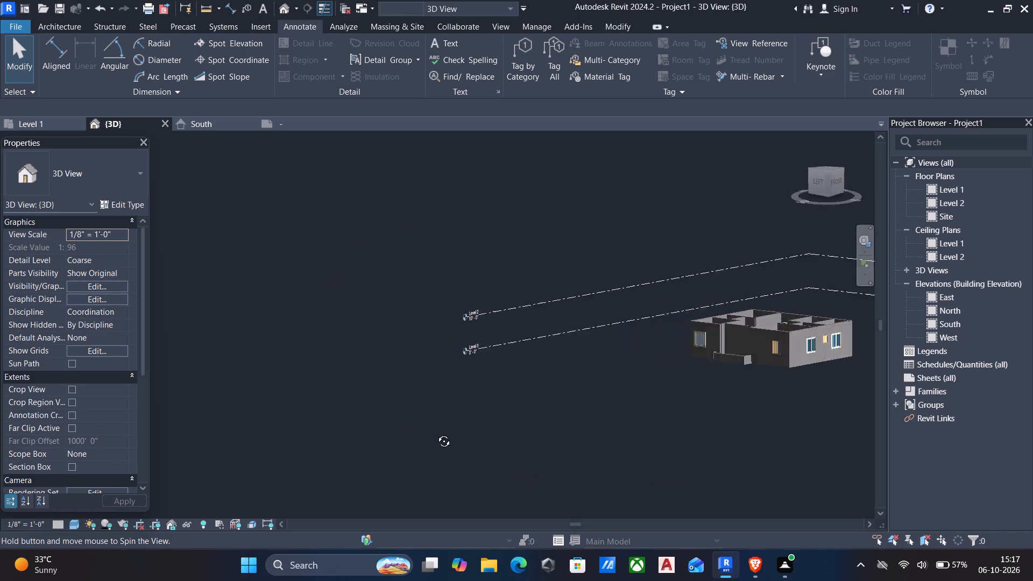
{"action": "middle_click_drag", "start_coordinate": [436, 433], "coordinate": [590, 426], "text": "shift"}
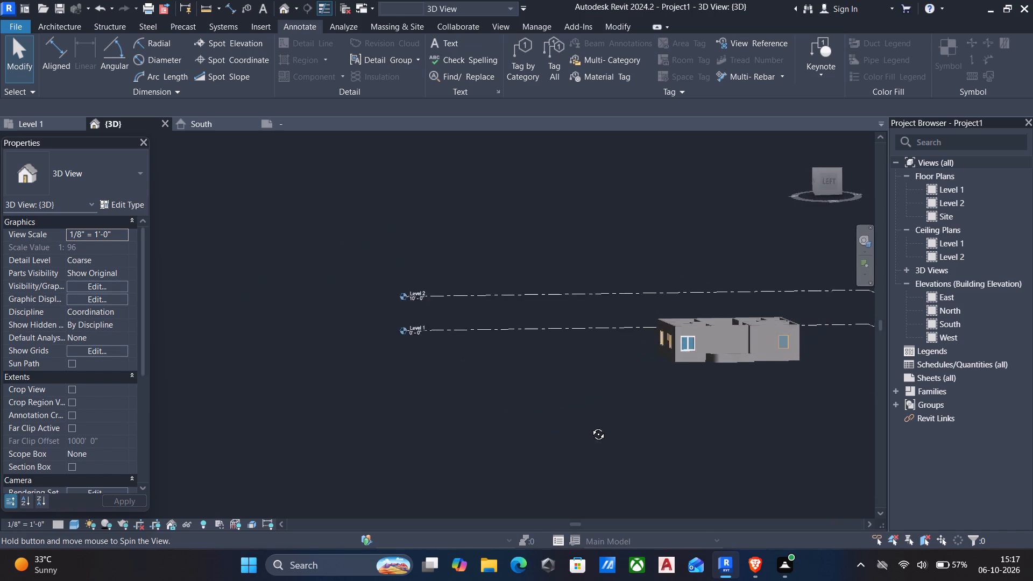
{"action": "middle_click_drag", "start_coordinate": [590, 426], "coordinate": [661, 469], "text": "shift"}
{"action": "middle_click_drag", "start_coordinate": [671, 436], "coordinate": [567, 447]}
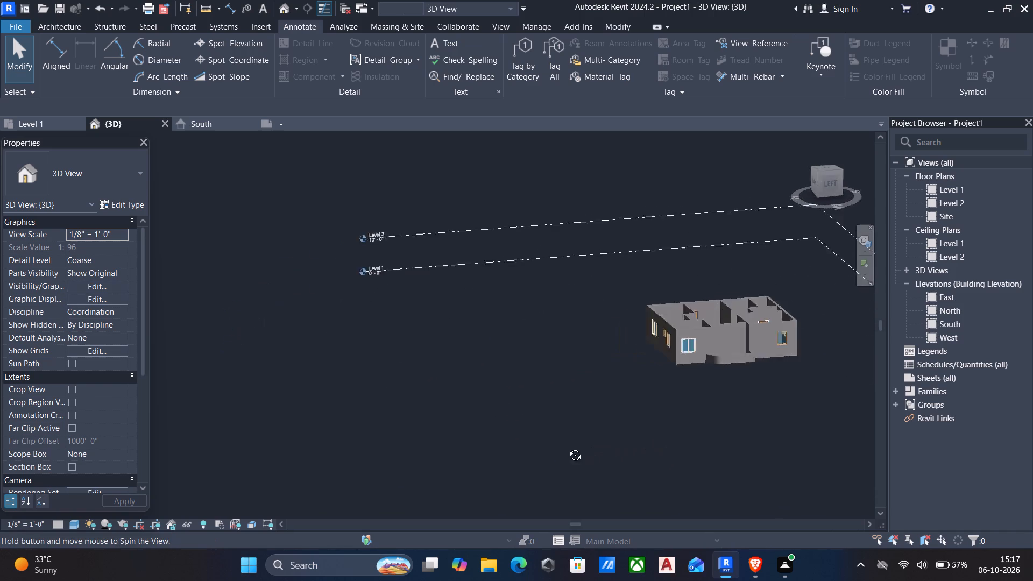
{"action": "middle_click_drag", "start_coordinate": [567, 447], "coordinate": [530, 451]}
{"action": "middle_click_drag", "start_coordinate": [522, 324], "coordinate": [626, 454]}
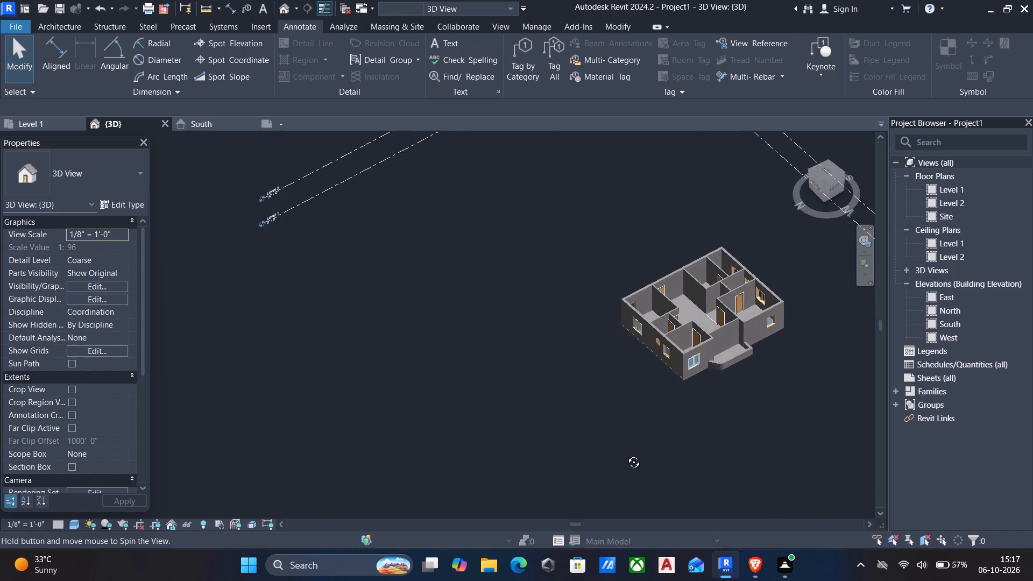
{"action": "middle_click_drag", "start_coordinate": [626, 454], "coordinate": [578, 437]}
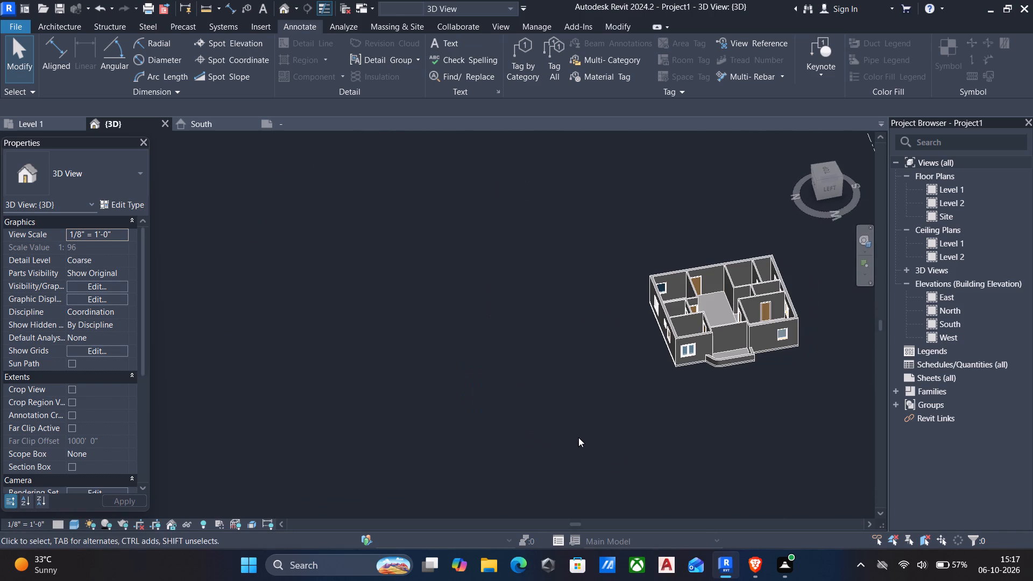
{"action": "middle_click_drag", "start_coordinate": [740, 355], "coordinate": [648, 355]}
{"action": "scroll", "coordinate": [575, 263], "scroll_direction": "up", "scroll_amount": 3}
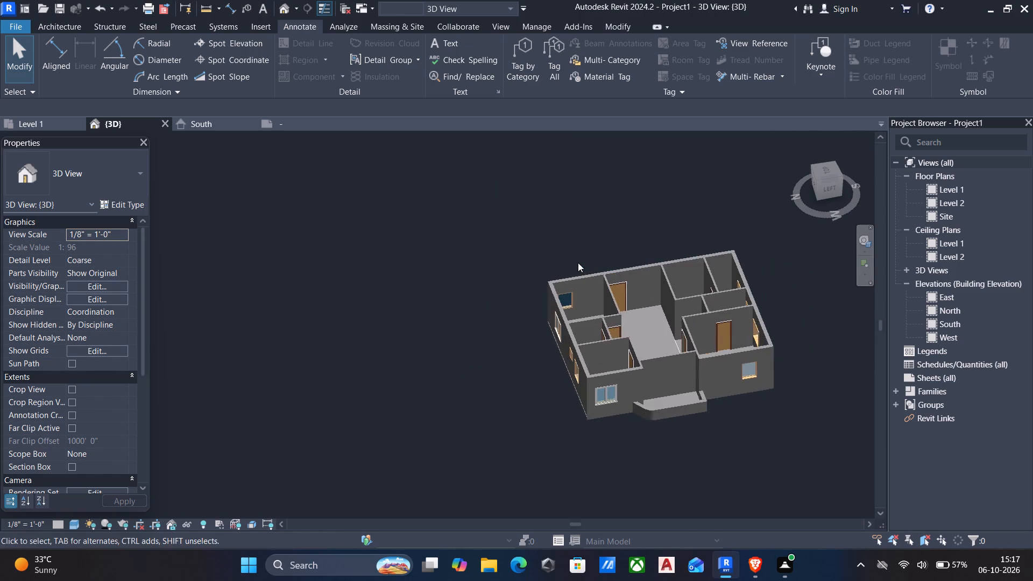
{"action": "scroll", "coordinate": [632, 301], "scroll_direction": "down", "scroll_amount": 2}
{"action": "middle_click_drag", "start_coordinate": [629, 302], "coordinate": [593, 303]}
{"action": "scroll", "coordinate": [605, 307], "scroll_direction": "up", "scroll_amount": 1}
{"action": "middle_click_drag", "start_coordinate": [650, 342], "coordinate": [642, 322]}
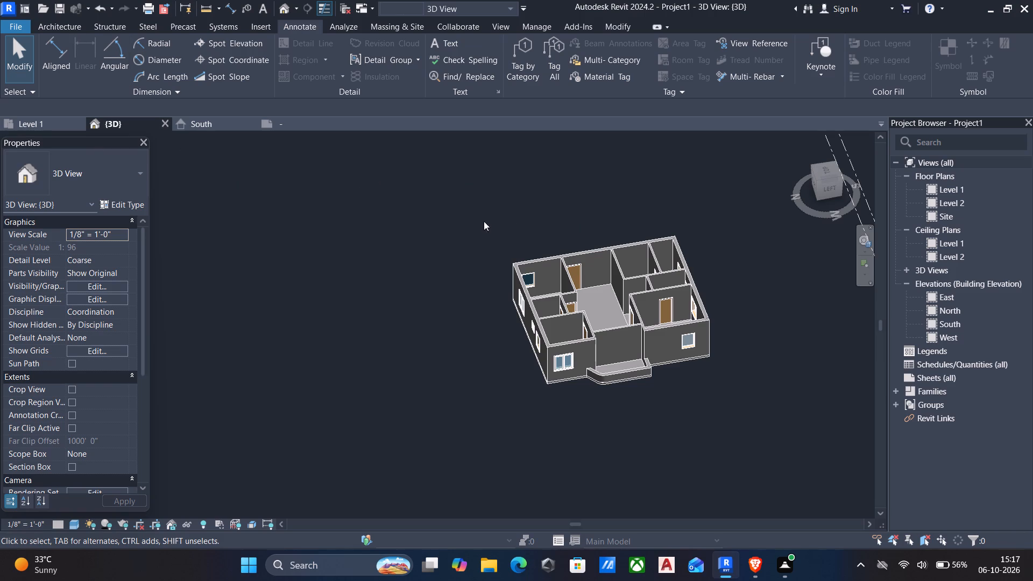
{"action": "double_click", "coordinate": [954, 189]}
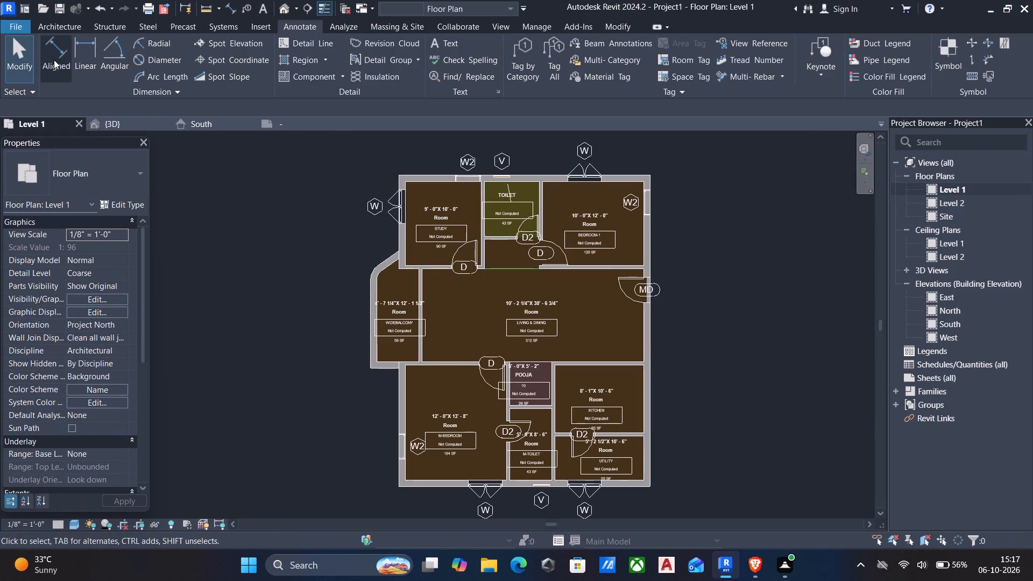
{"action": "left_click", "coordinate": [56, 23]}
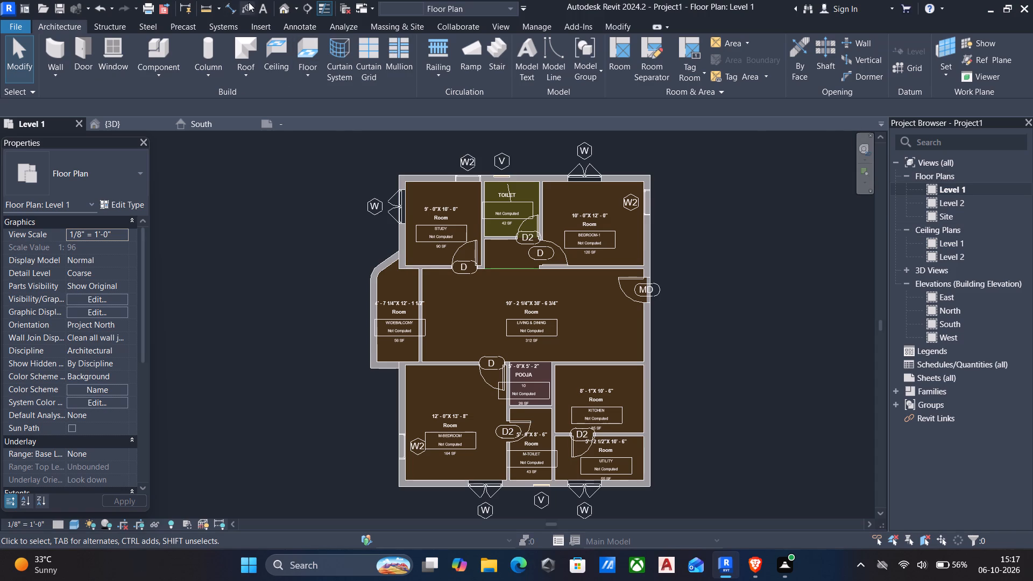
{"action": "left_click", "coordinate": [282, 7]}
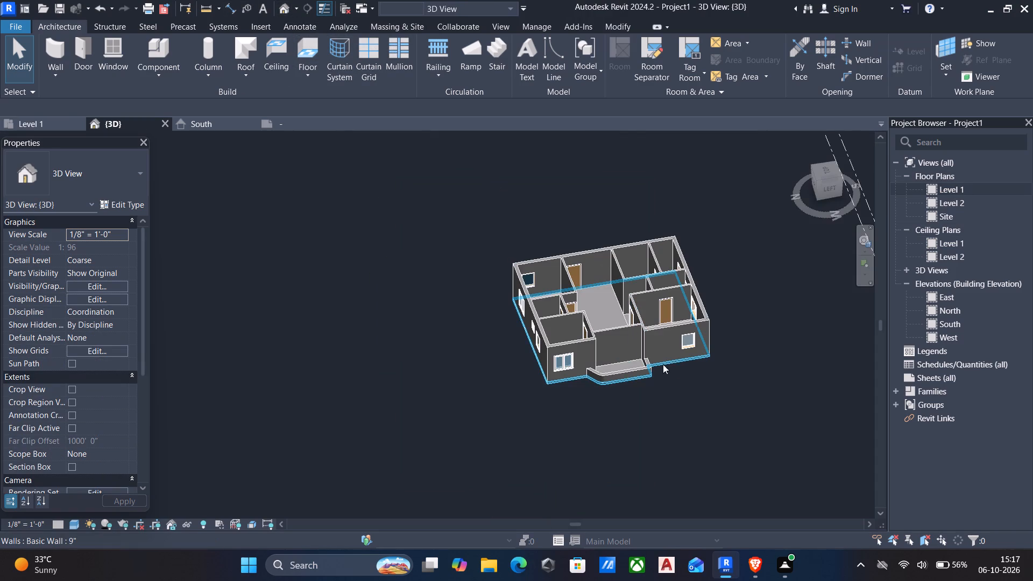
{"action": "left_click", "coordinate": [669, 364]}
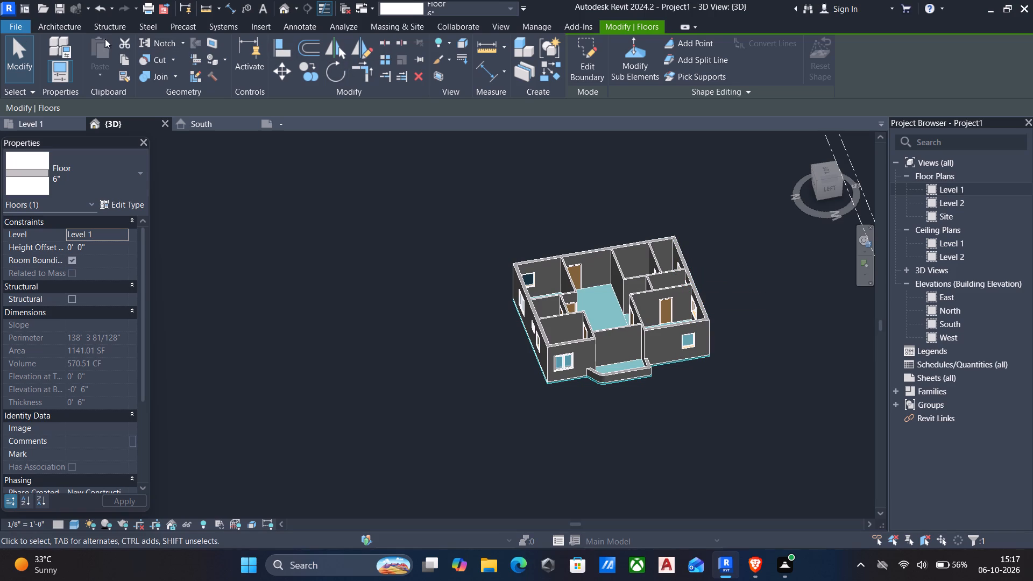
Start a footprint roof on Level 2 and sketch its sloped rectangular boundary on the Level 1 plan, offset 2' outside the main exterior walls.
{"action": "left_click", "coordinate": [74, 29]}
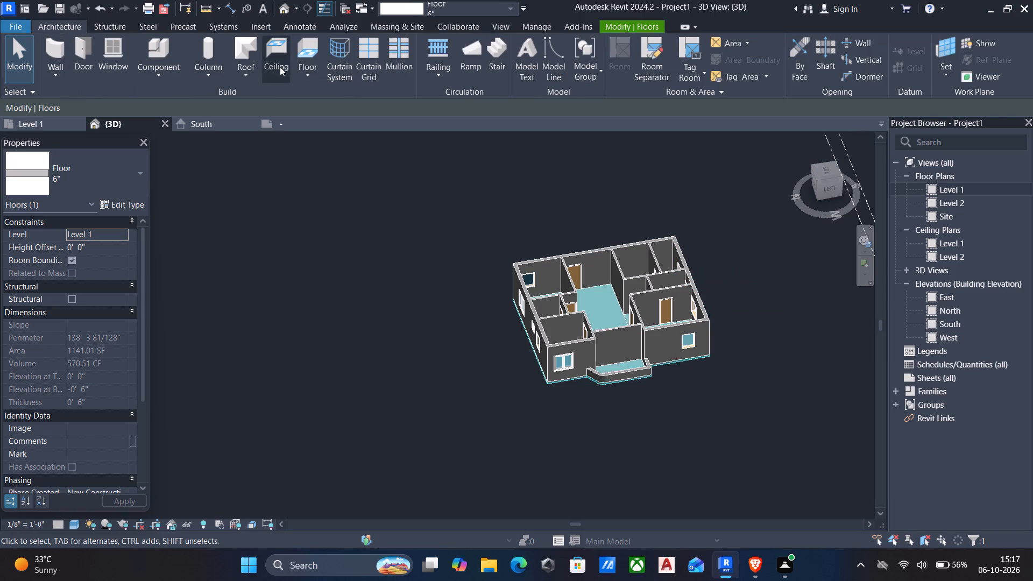
{"action": "left_click", "coordinate": [229, 46]}
{"action": "left_click", "coordinate": [247, 49]}
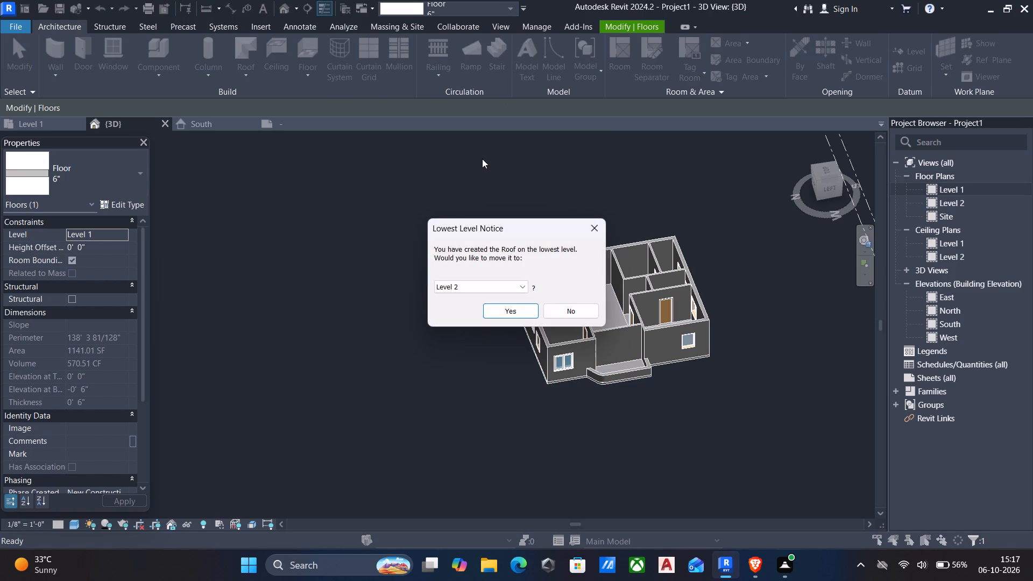
{"action": "left_click", "coordinate": [507, 310]}
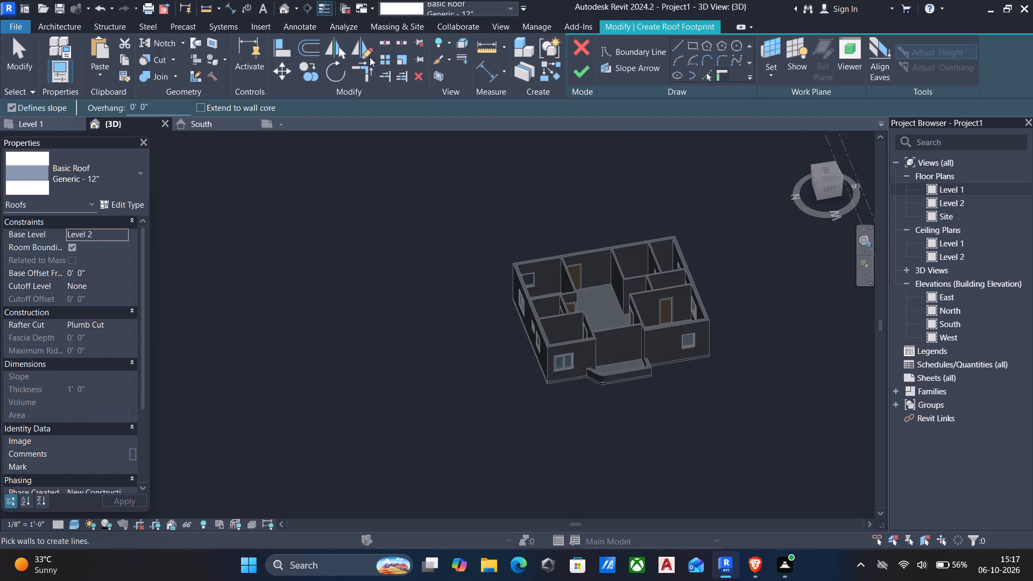
{"action": "double_click", "coordinate": [964, 188]}
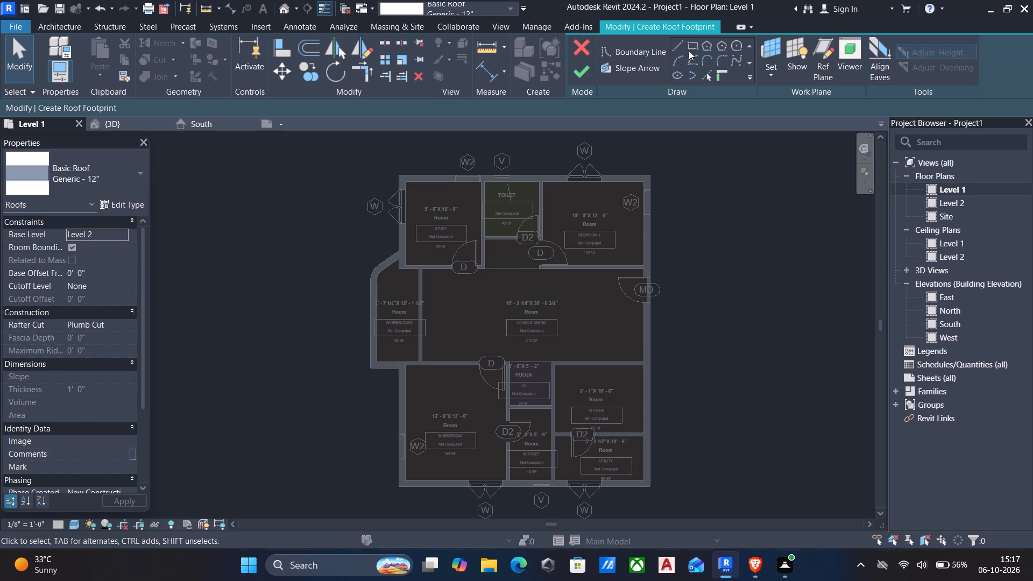
{"action": "left_click", "coordinate": [690, 47]}
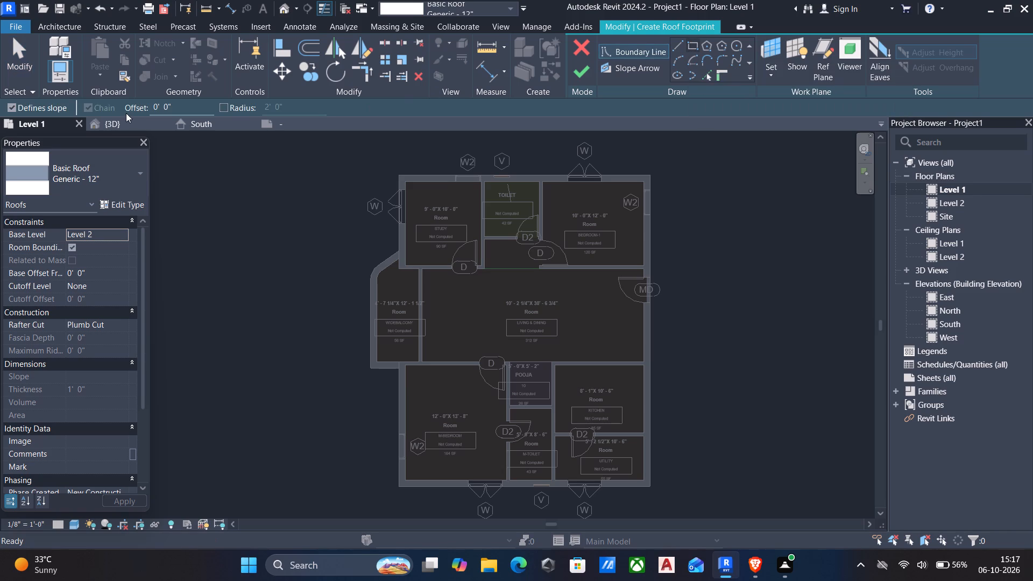
{"action": "left_click_drag", "start_coordinate": [204, 111], "coordinate": [0, 78]}
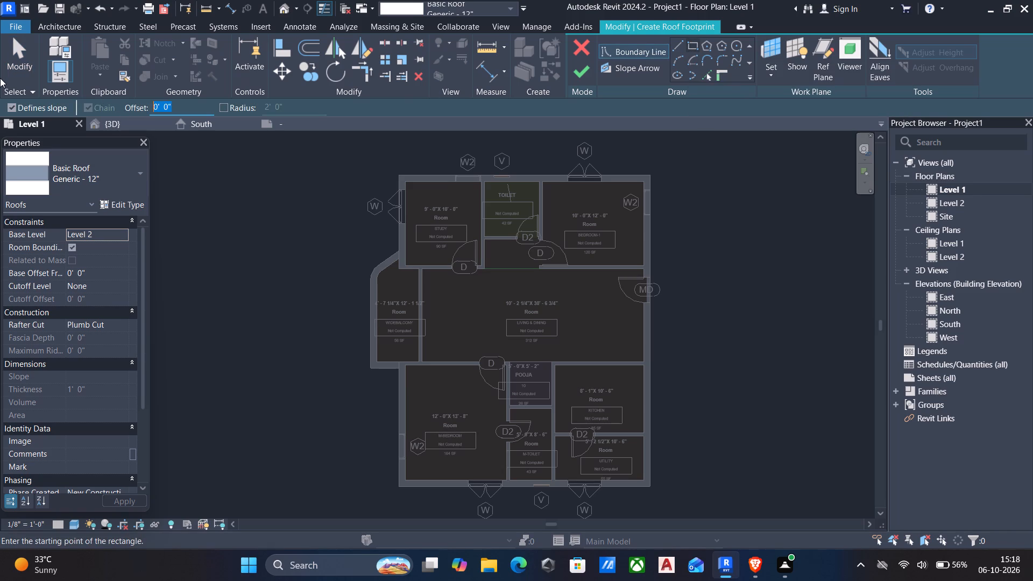
{"action": "type", "text": "2'"}
{"action": "key", "text": "Return"}
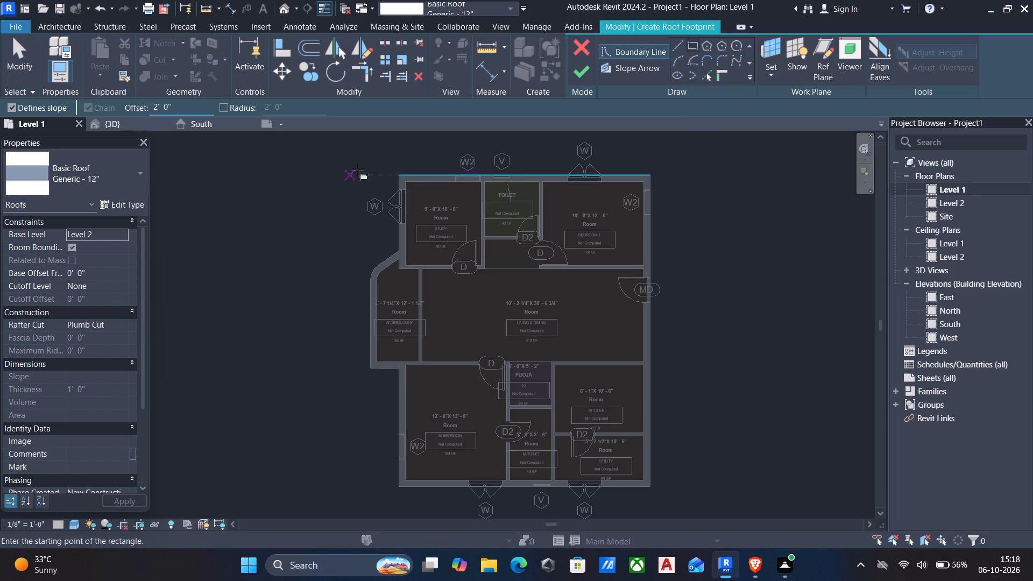
{"action": "key", "text": "Return"}
{"action": "left_click", "coordinate": [397, 175]}
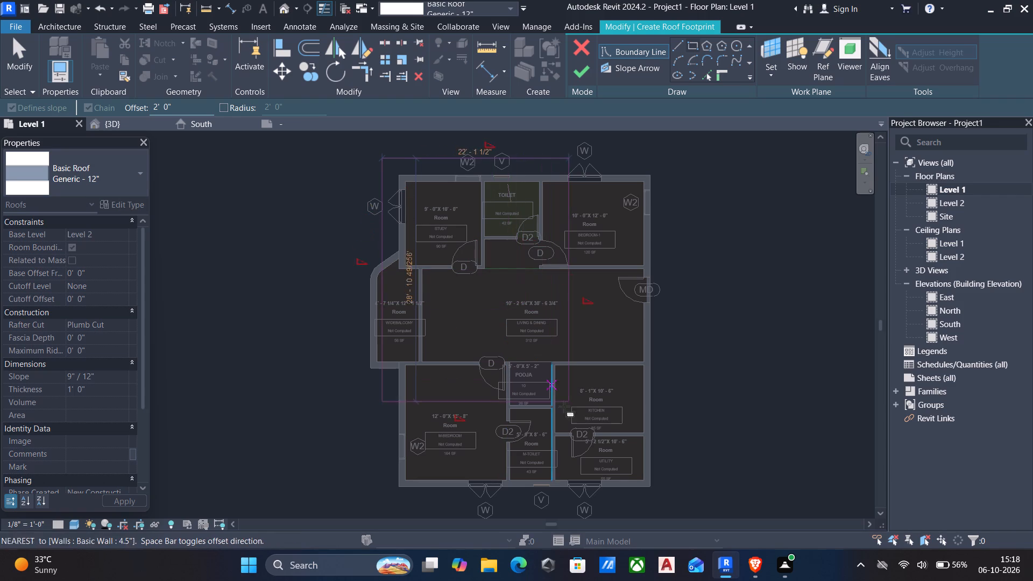
{"action": "left_click", "coordinate": [649, 491]}
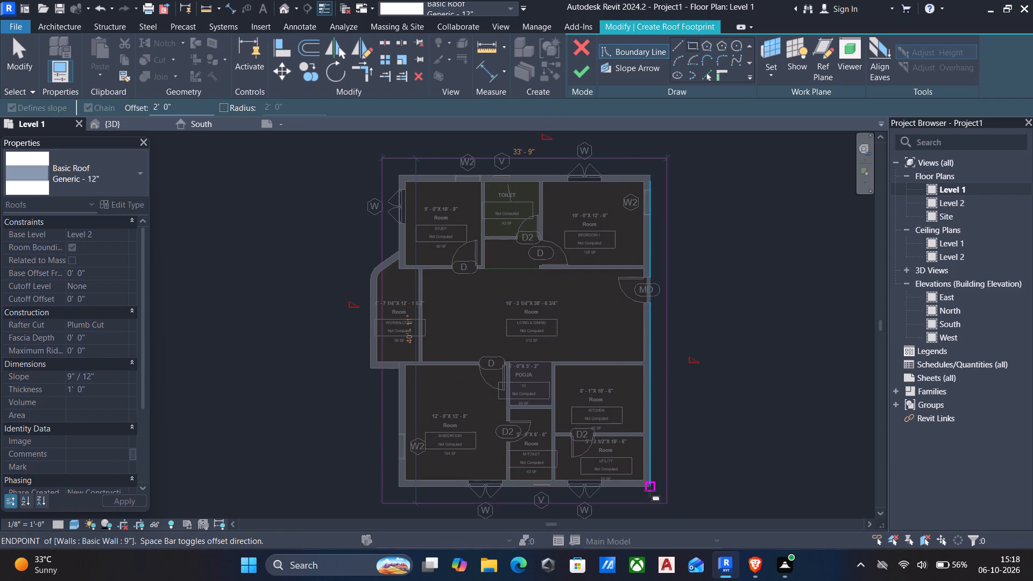
{"action": "key", "text": "Escape"}
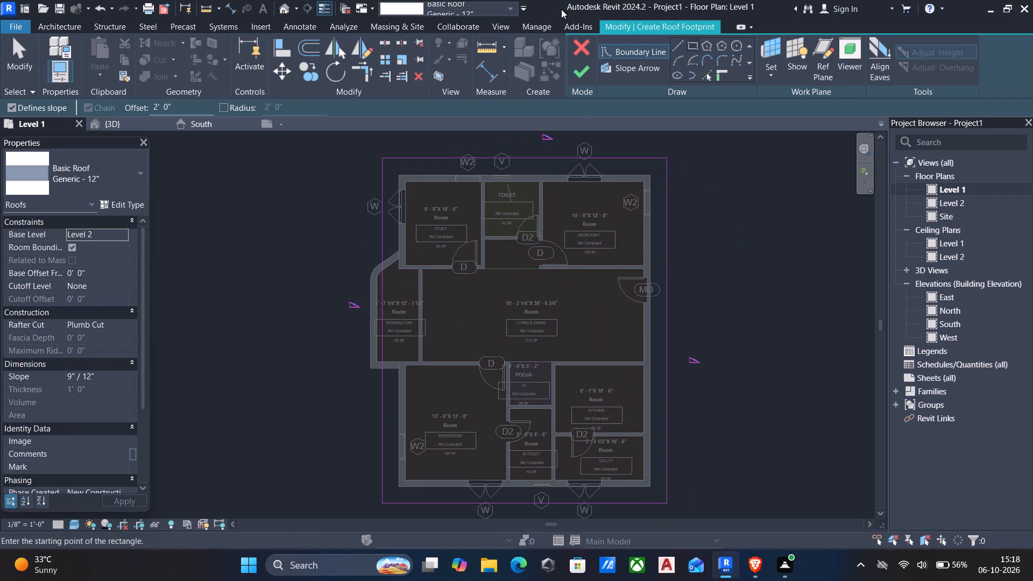
{"action": "key", "text": "Escape"}
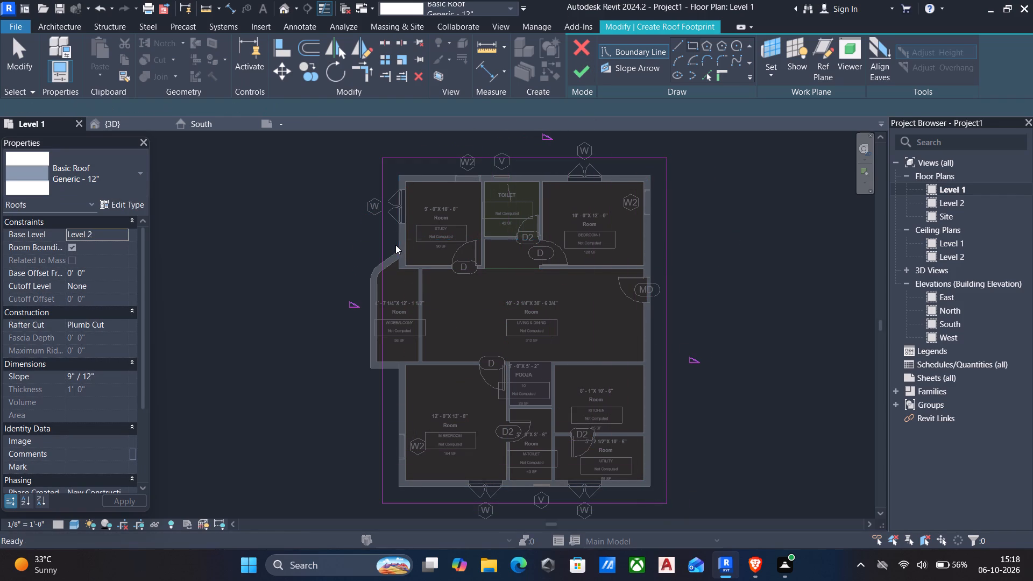
Move the balcony-side roof boundary line outward past the balcony's outer wall and finish the roof footprint.
{"action": "left_click", "coordinate": [384, 267]}
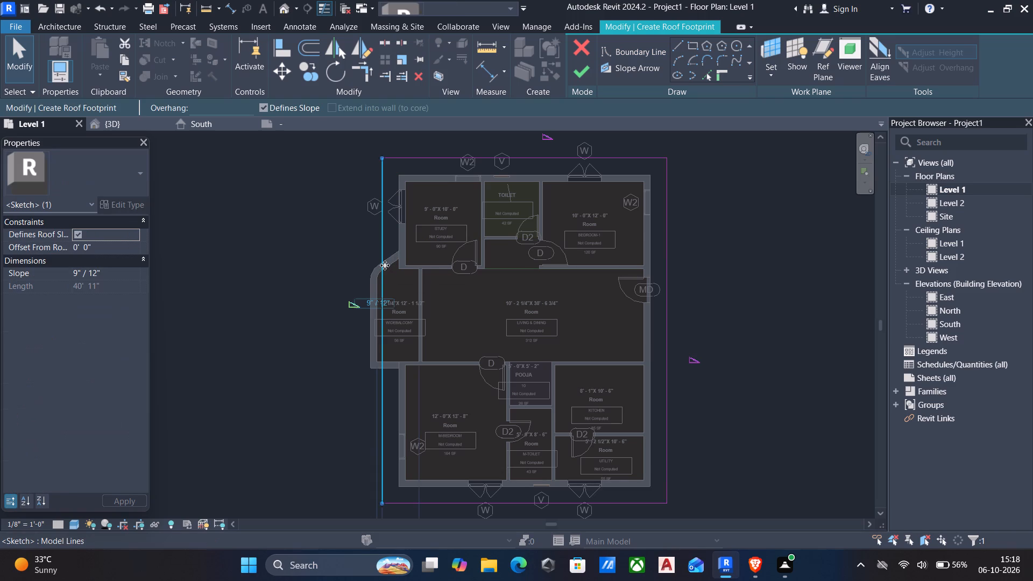
{"action": "key", "text": "Left"}
{"action": "key", "text": "Left"}
{"action": "key", "text": "Left"}
{"action": "key", "text": "Left"}
{"action": "key", "text": "Left"}
{"action": "key", "text": "Left"}
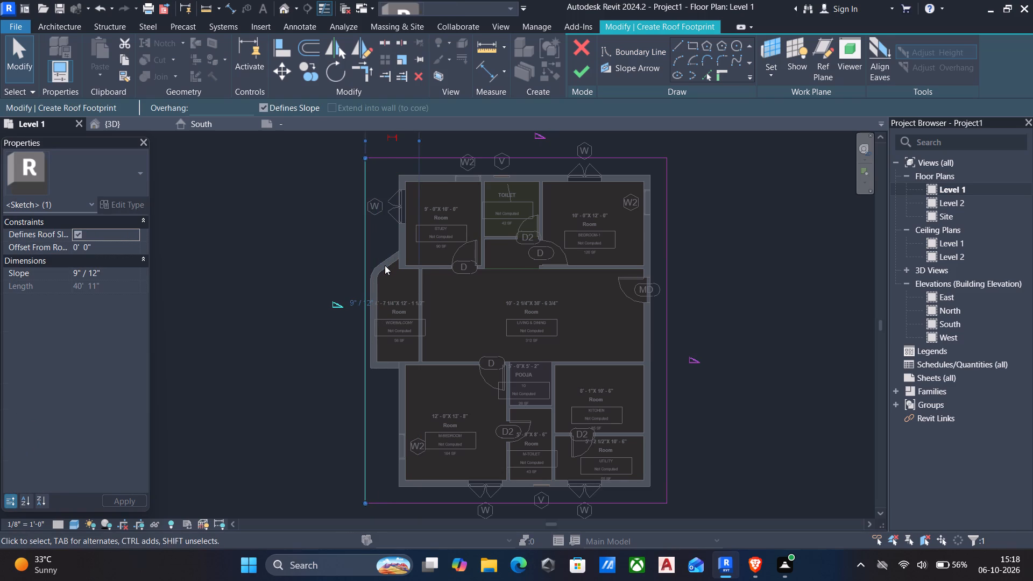
{"action": "left_click", "coordinate": [583, 74]}
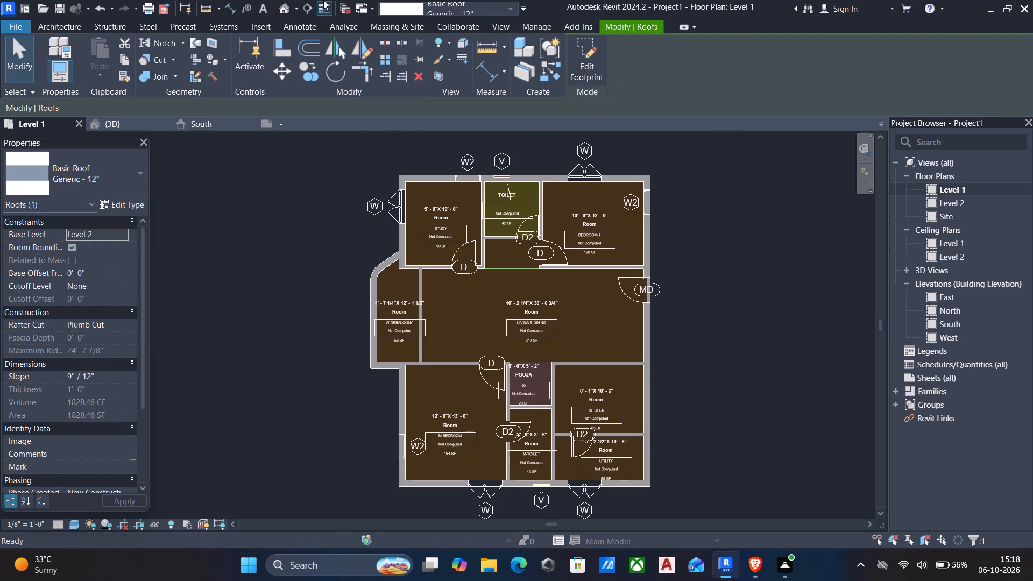
Flatten the roof in the 3D view by setting its slope to 0" / 12".
{"action": "left_click", "coordinate": [286, 15]}
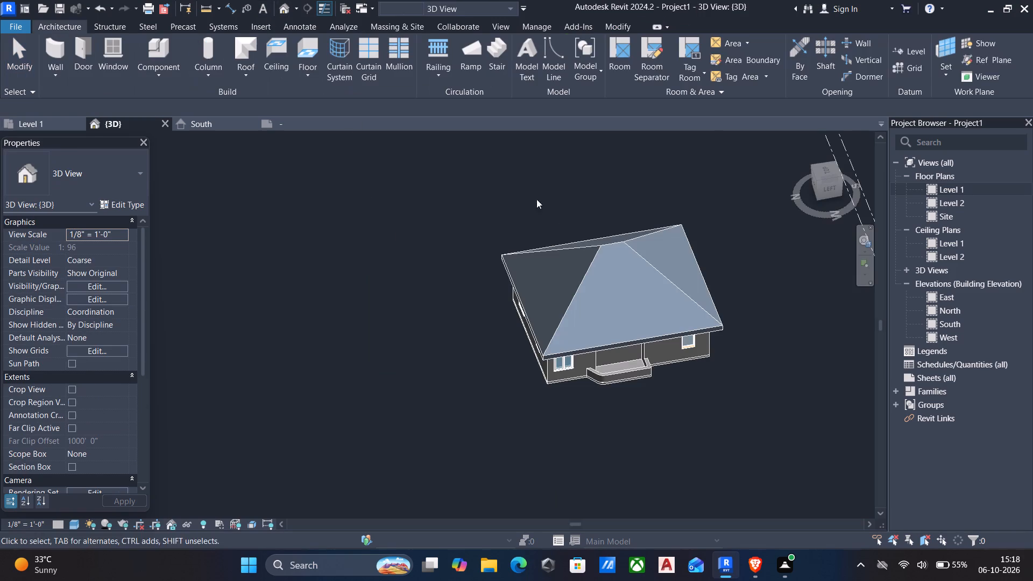
{"action": "left_click", "coordinate": [601, 249]}
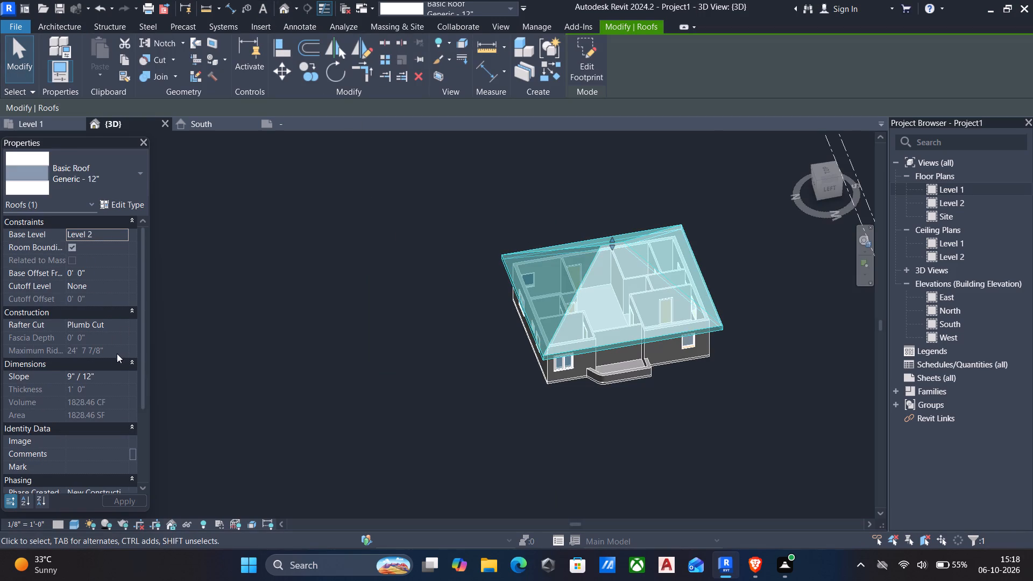
{"action": "left_click", "coordinate": [110, 375]}
{"action": "type", "text": "0'"}
{"action": "key", "text": "Return"}
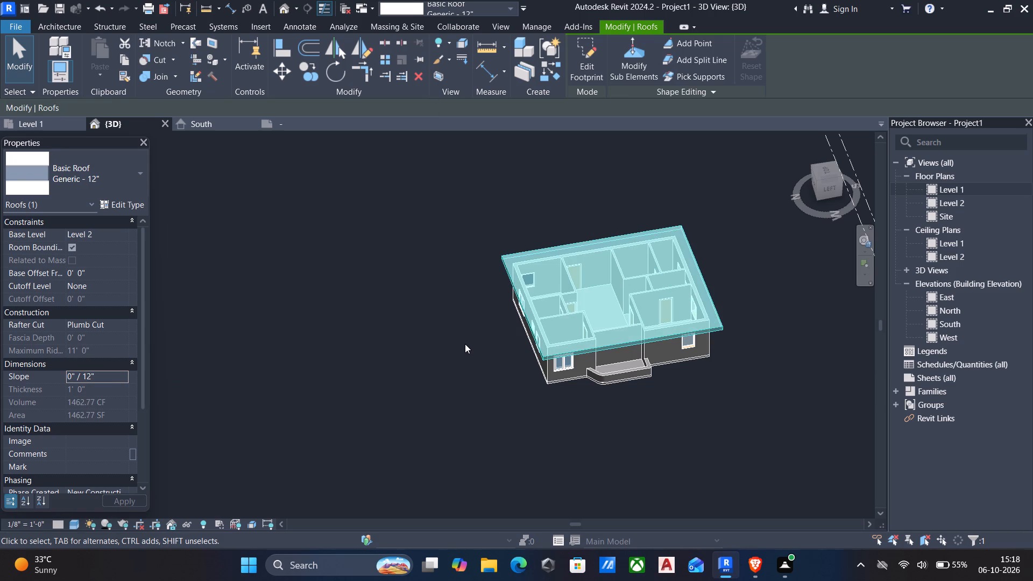
{"action": "key", "text": "Escape"}
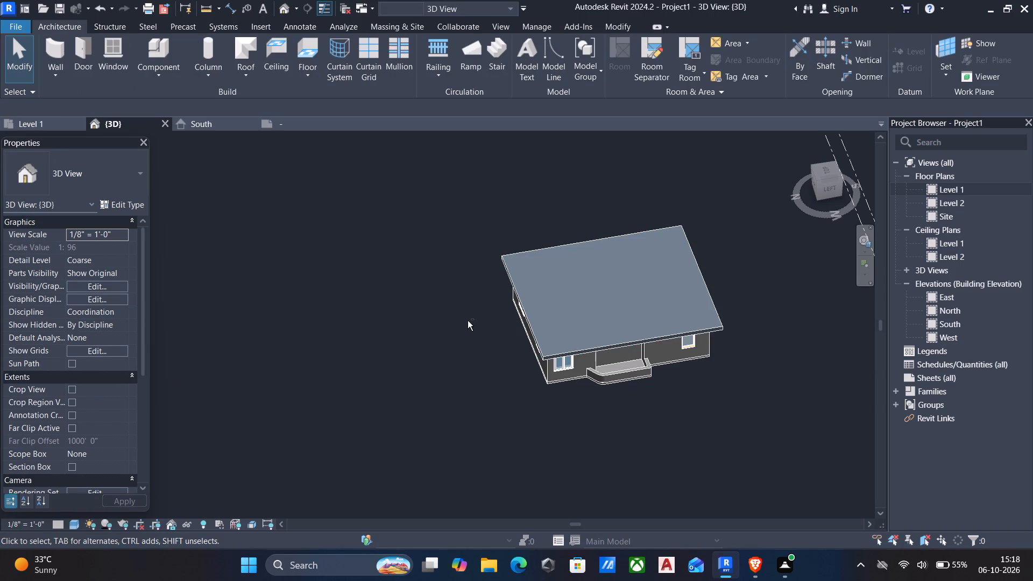
Examine the flat roof and its overhangs around the house in 3D, including the balcony side.
{"action": "scroll", "coordinate": [642, 372], "scroll_direction": "down", "scroll_amount": 1}
{"action": "middle_click_drag", "start_coordinate": [713, 390], "coordinate": [538, 297], "text": "shift"}
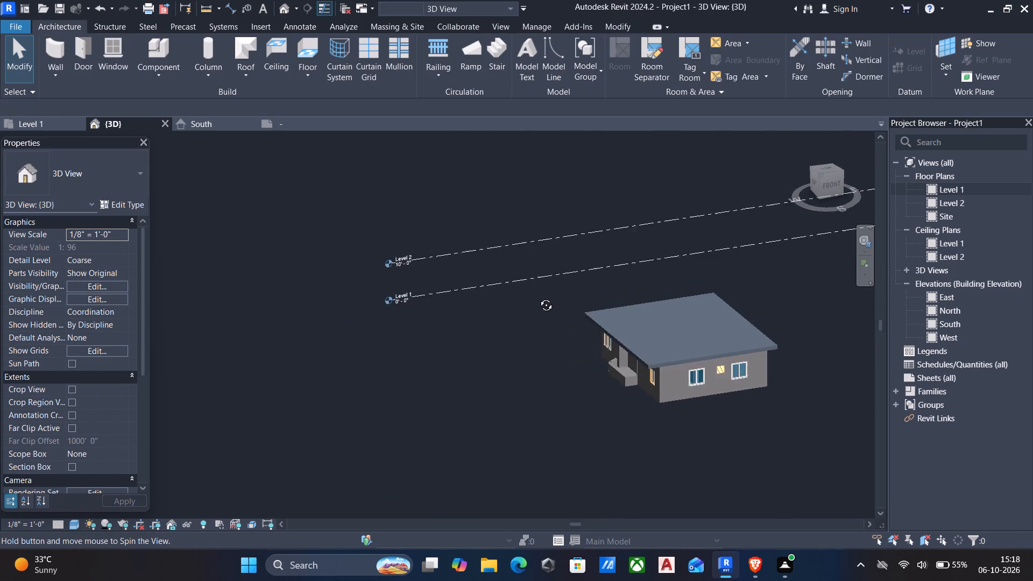
{"action": "middle_click_drag", "start_coordinate": [538, 297], "coordinate": [617, 239], "text": "shift"}
{"action": "scroll", "coordinate": [621, 238], "scroll_direction": "down", "scroll_amount": 1, "text": "shift"}
{"action": "scroll", "coordinate": [655, 371], "scroll_direction": "up", "scroll_amount": 1}
{"action": "middle_click_drag", "start_coordinate": [537, 463], "coordinate": [577, 444], "text": "shift"}
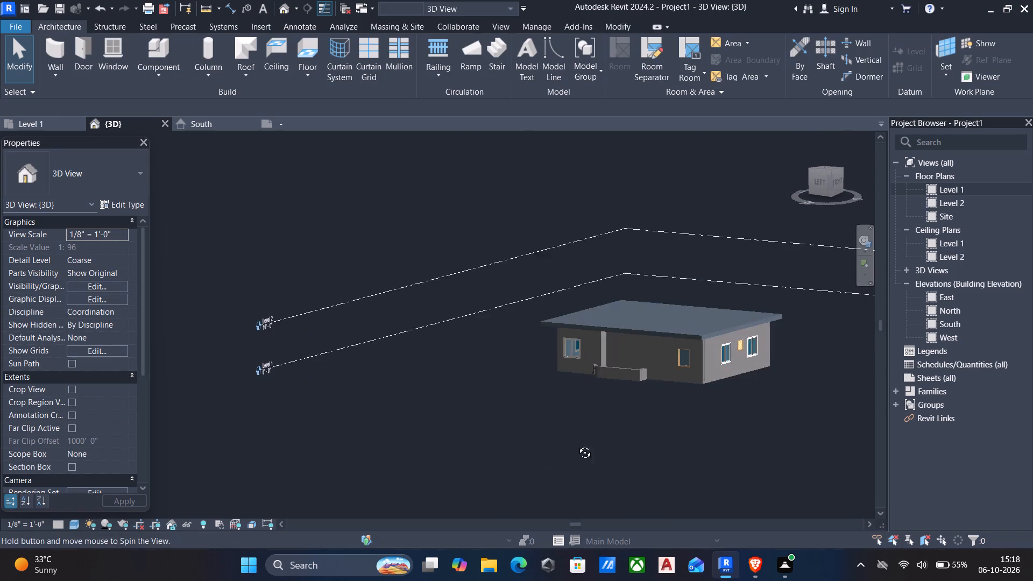
{"action": "middle_click_drag", "start_coordinate": [577, 444], "coordinate": [592, 440], "text": "shift"}
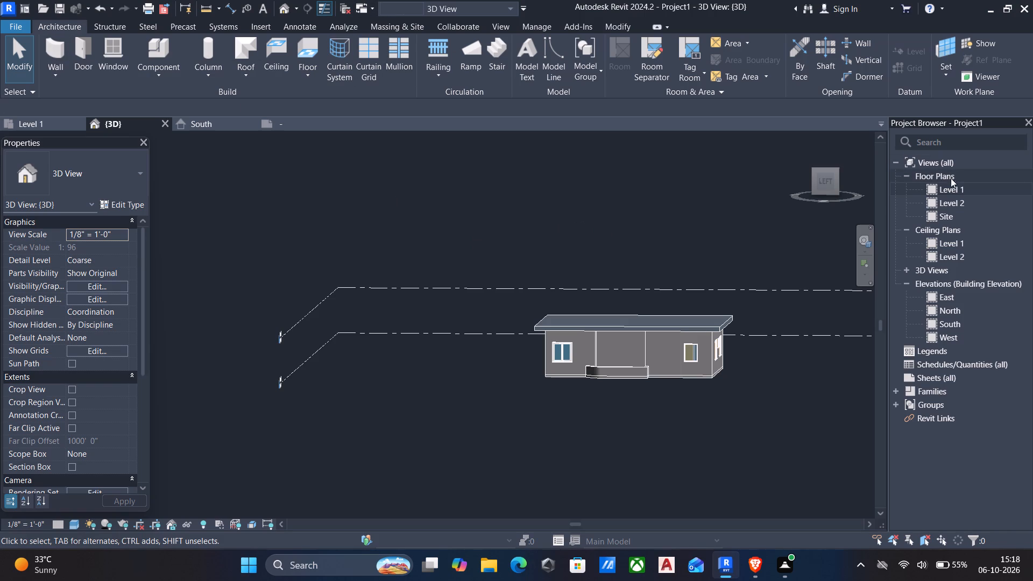
Start a new wall on the Level 1 plan with the Curtain Wall 1 type.
{"action": "double_click", "coordinate": [955, 192]}
{"action": "scroll", "coordinate": [626, 217], "scroll_direction": "down", "scroll_amount": 1}
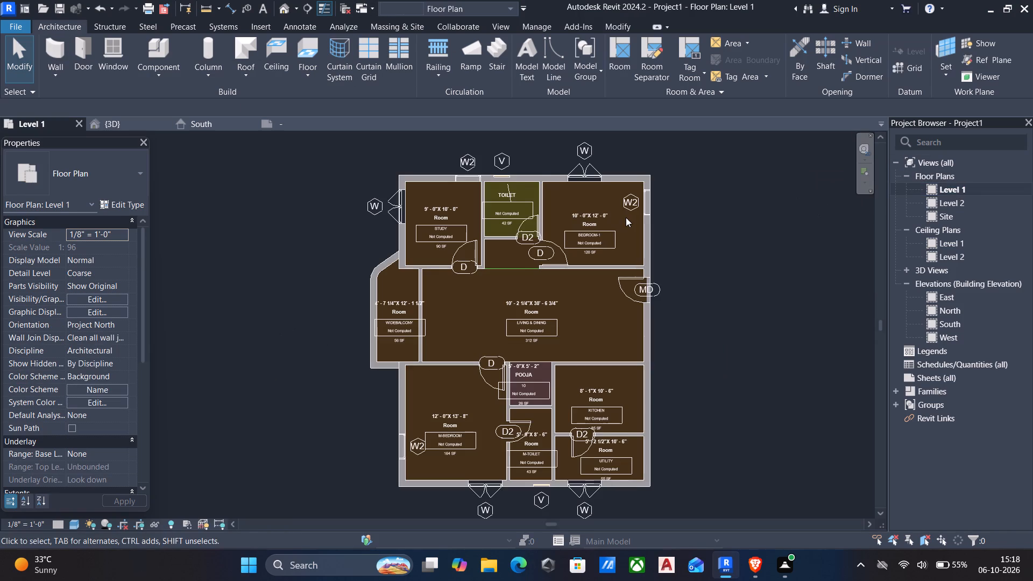
{"action": "scroll", "coordinate": [626, 217], "scroll_direction": "down", "scroll_amount": 1}
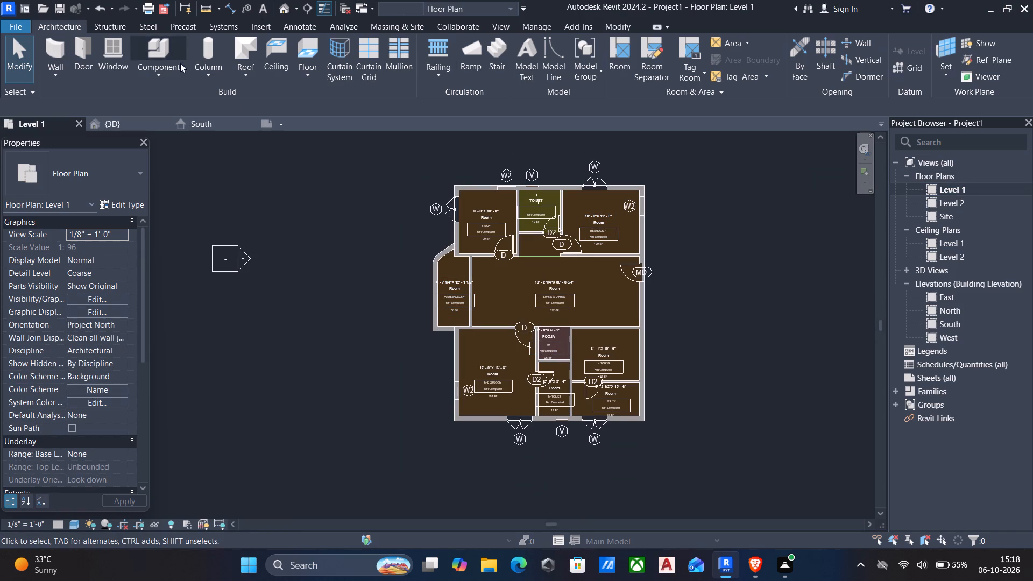
{"action": "left_click", "coordinate": [58, 55]}
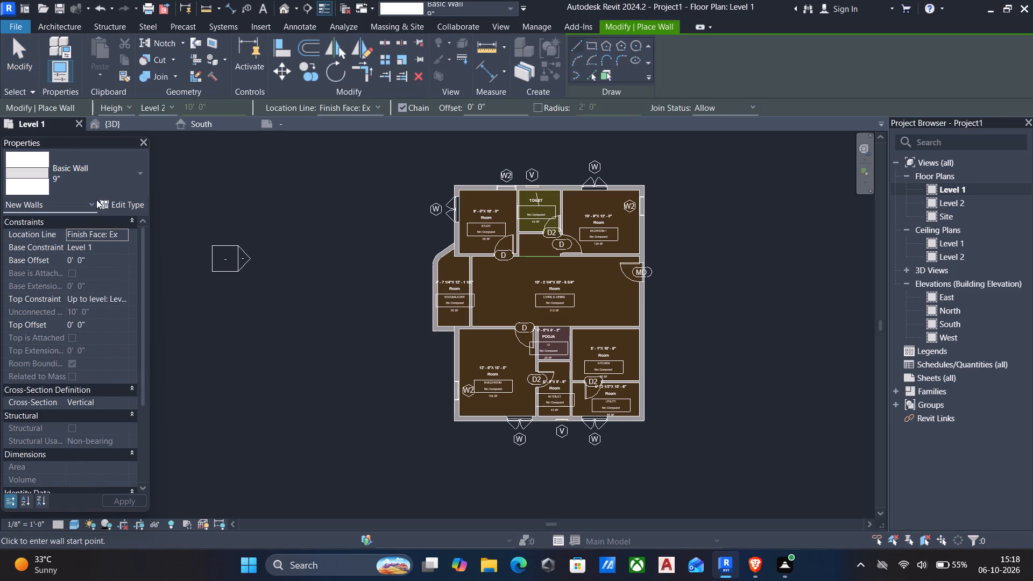
{"action": "left_click", "coordinate": [100, 171]}
{"action": "scroll", "coordinate": [82, 257], "scroll_direction": "down", "scroll_amount": 9}
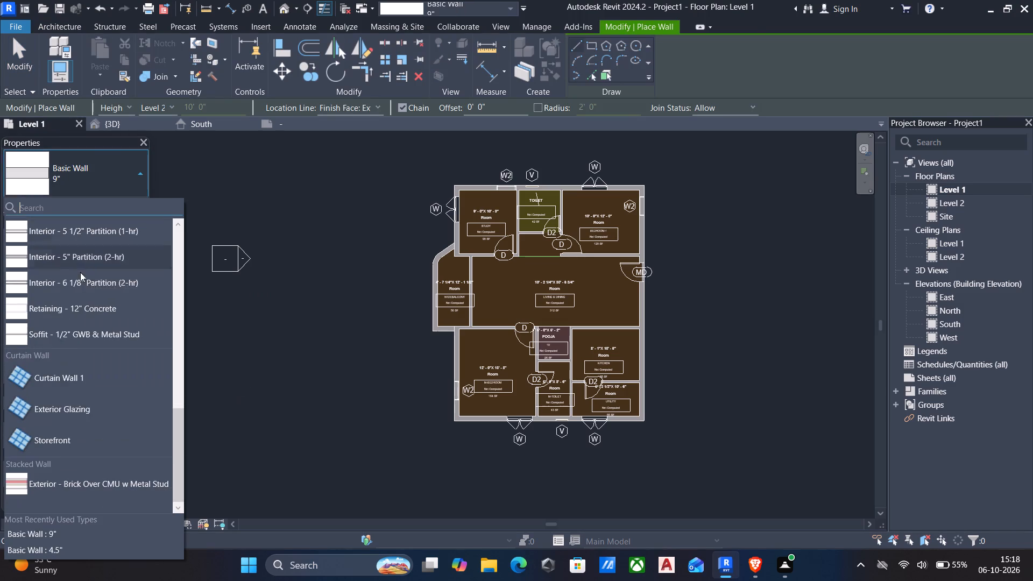
{"action": "scroll", "coordinate": [80, 272], "scroll_direction": "down", "scroll_amount": 1}
{"action": "left_click", "coordinate": [63, 380]}
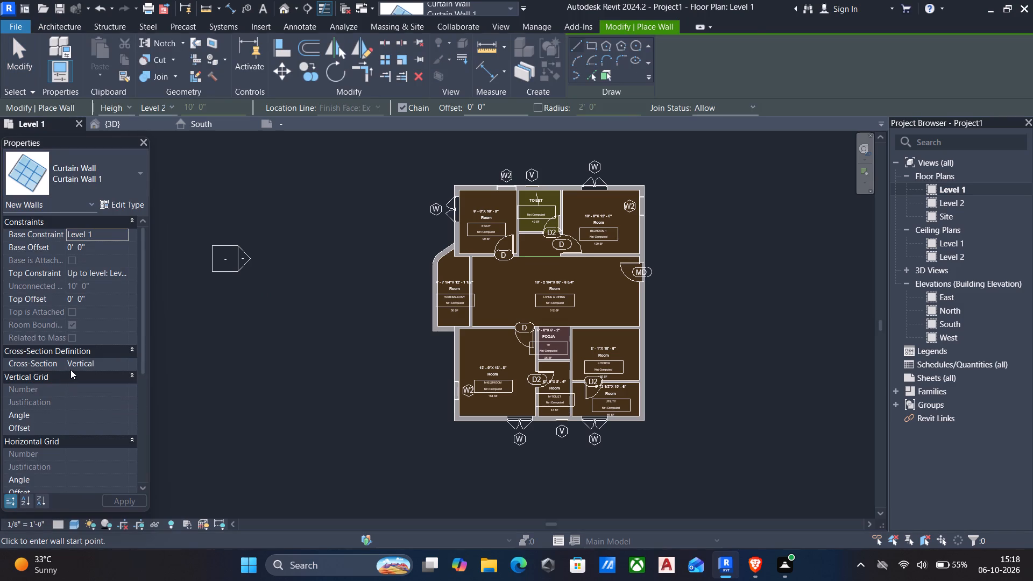
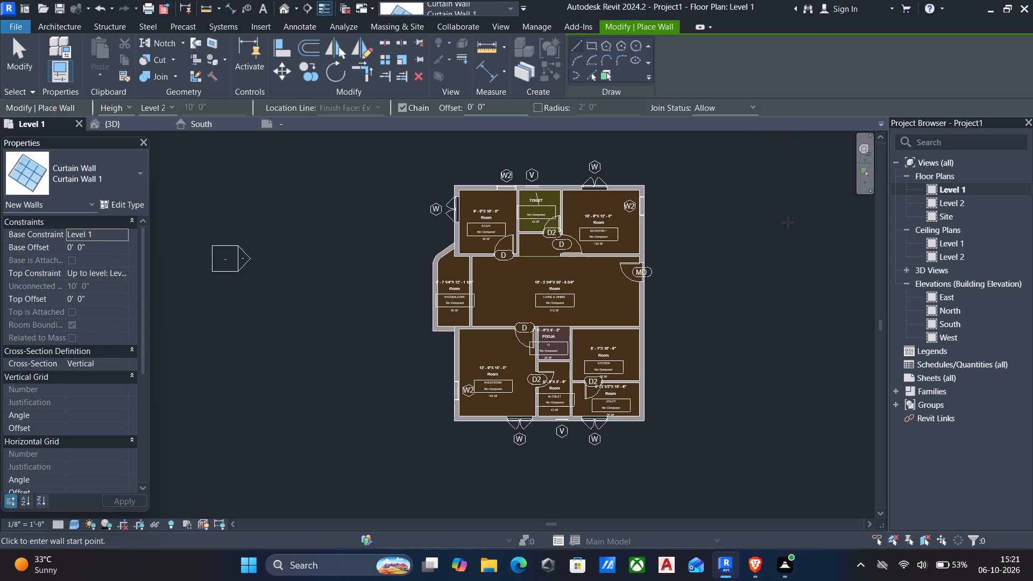
Draw a 6' long Curtain Wall 1 segment along the wall between the wide balcony and the living and dining room.
{"action": "scroll", "coordinate": [680, 314], "scroll_direction": "up", "scroll_amount": 3}
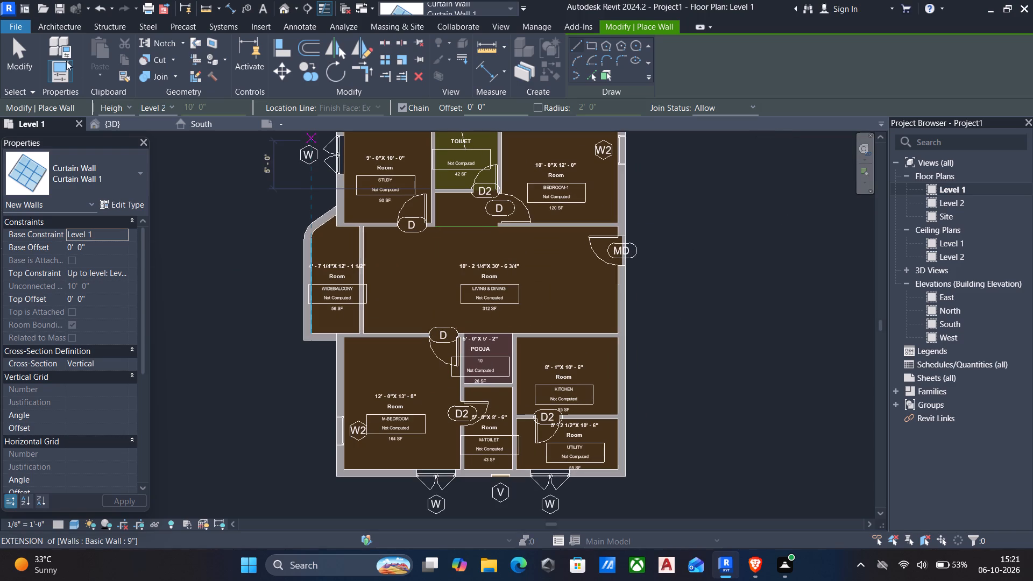
{"action": "scroll", "coordinate": [351, 257], "scroll_direction": "up", "scroll_amount": 5}
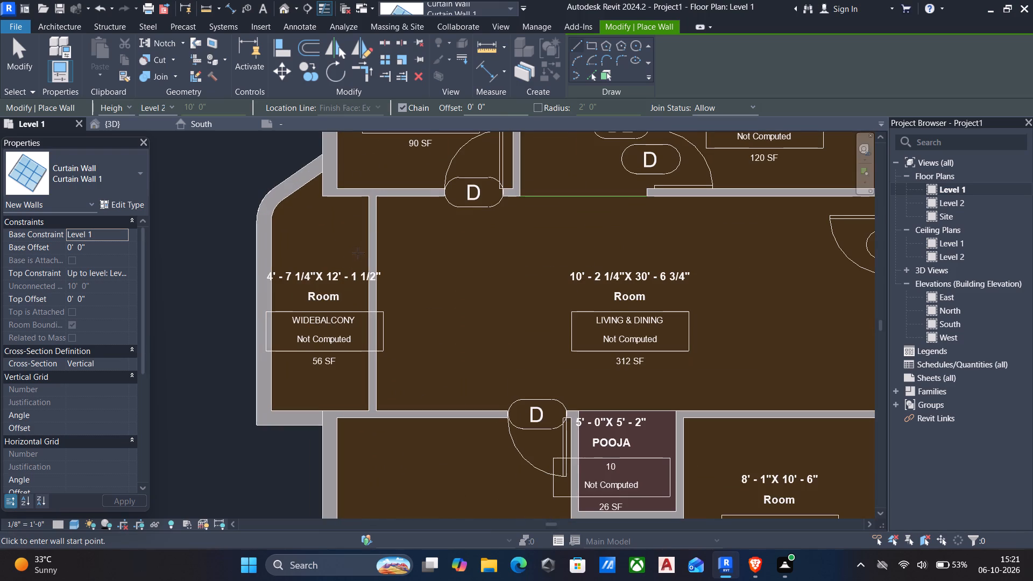
{"action": "left_click", "coordinate": [371, 238]}
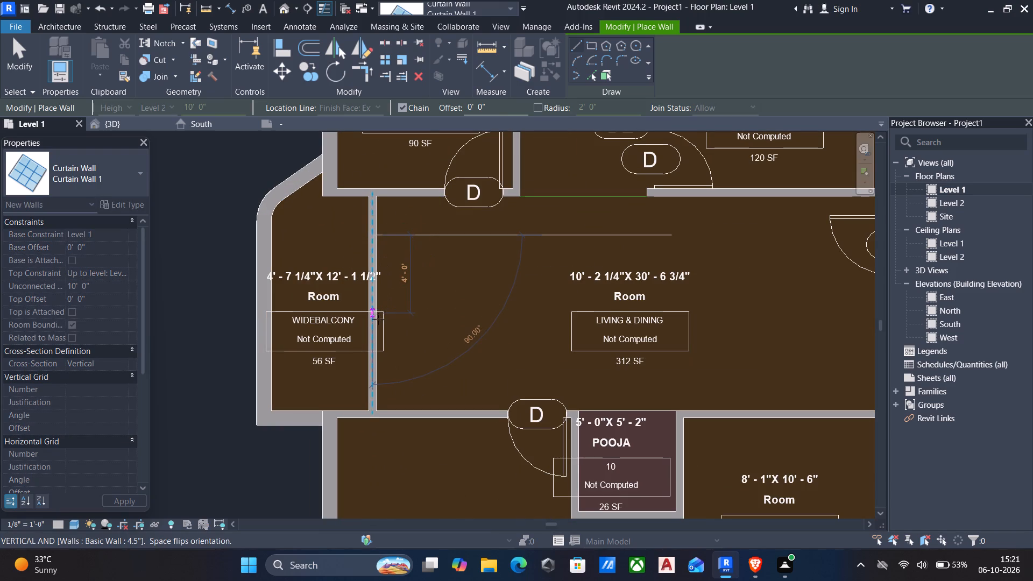
{"action": "left_click", "coordinate": [374, 352]}
{"action": "key", "text": "Escape"}
{"action": "key", "text": "Escape"}
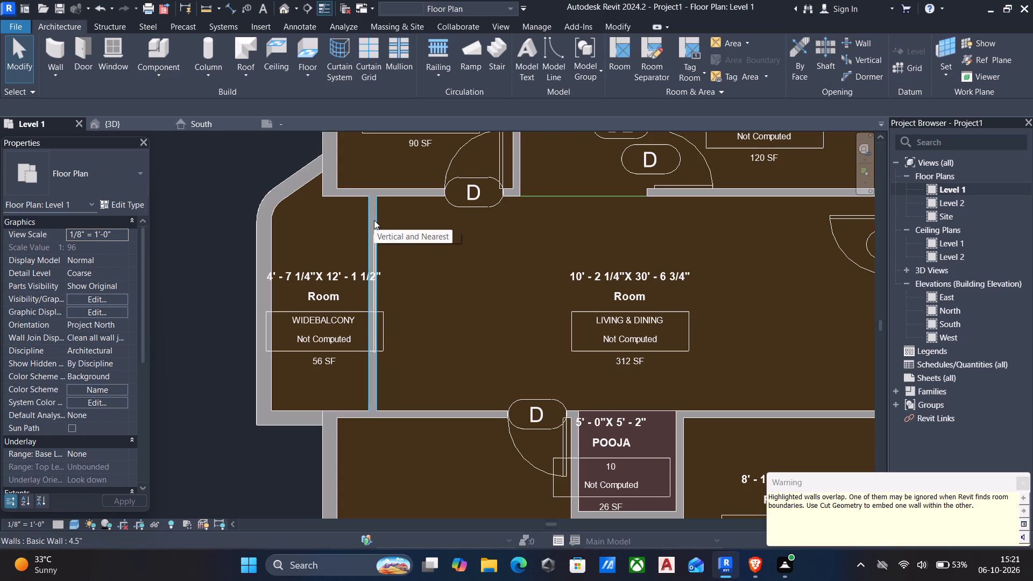
Cut the balcony partition wall with the overlapping curtain wall so the curtain wall is embedded in it.
{"action": "type", "text": "li"}
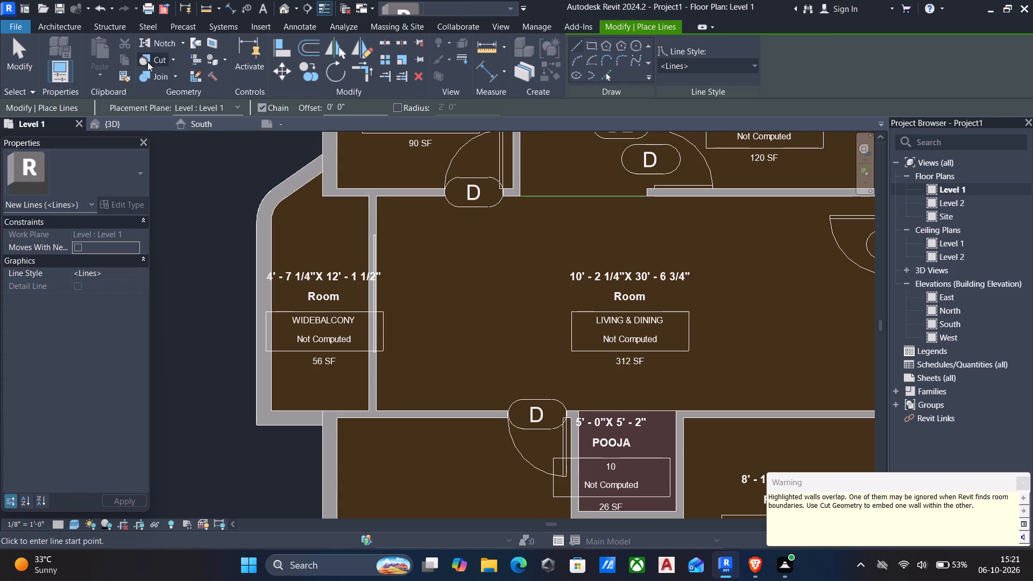
{"action": "left_click", "coordinate": [149, 60]}
{"action": "scroll", "coordinate": [381, 221], "scroll_direction": "up", "scroll_amount": 5}
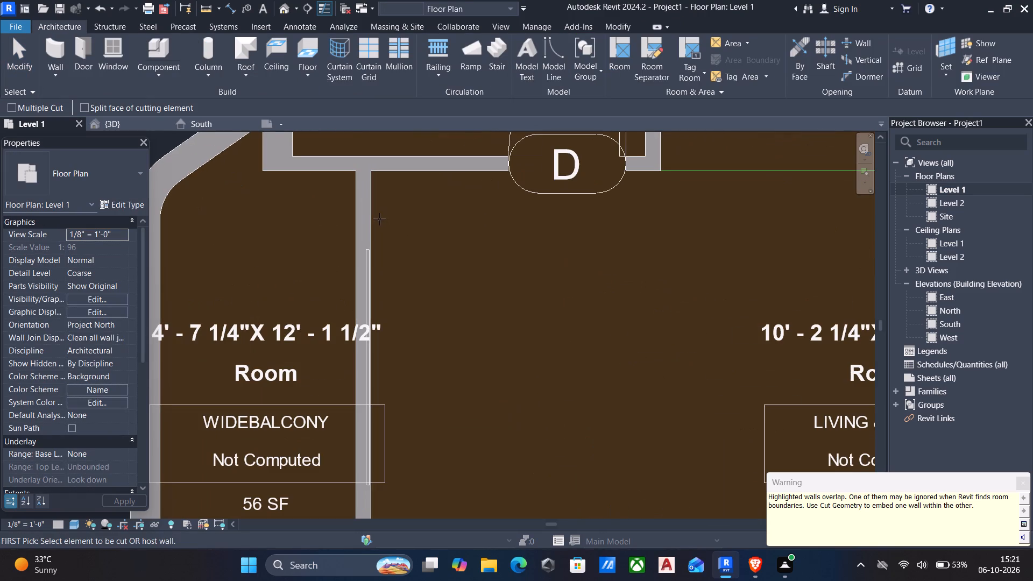
{"action": "left_click", "coordinate": [373, 217]}
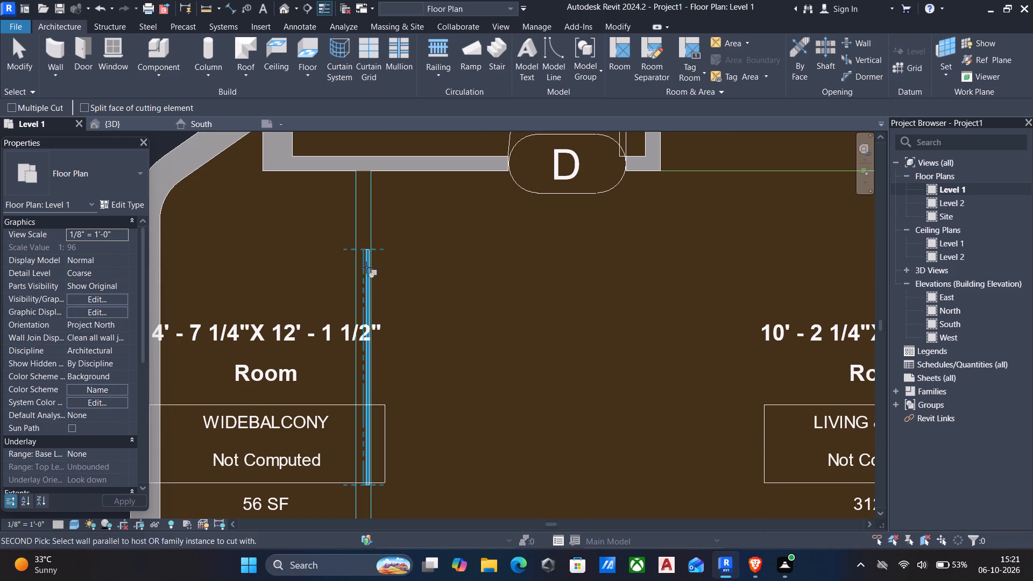
{"action": "left_click", "coordinate": [365, 269]}
{"action": "key", "text": "Escape"}
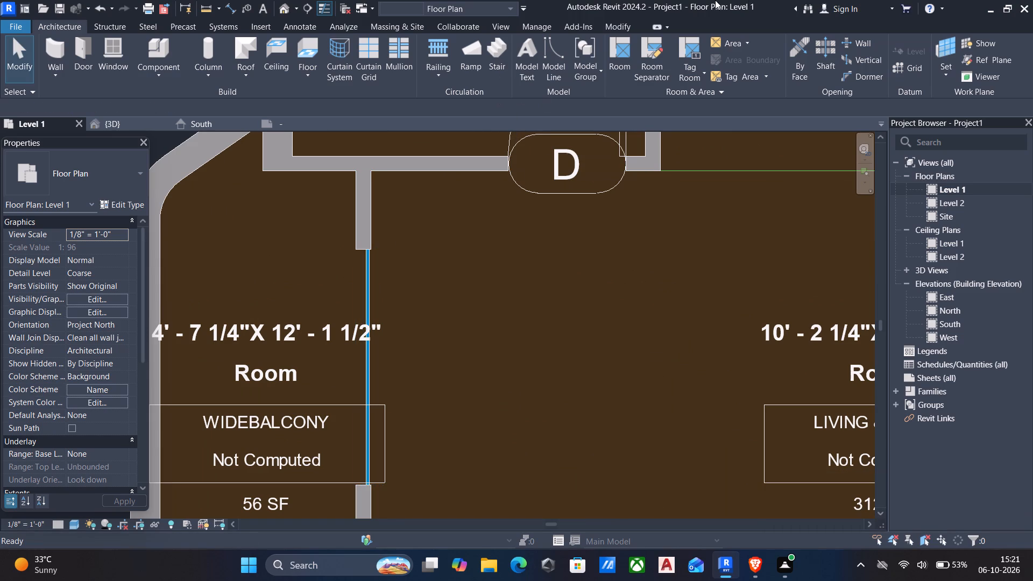
In the 3D view, lower the top of the balcony curtain wall, setting its Top Offset to -3' 0".
{"action": "left_click", "coordinate": [117, 122]}
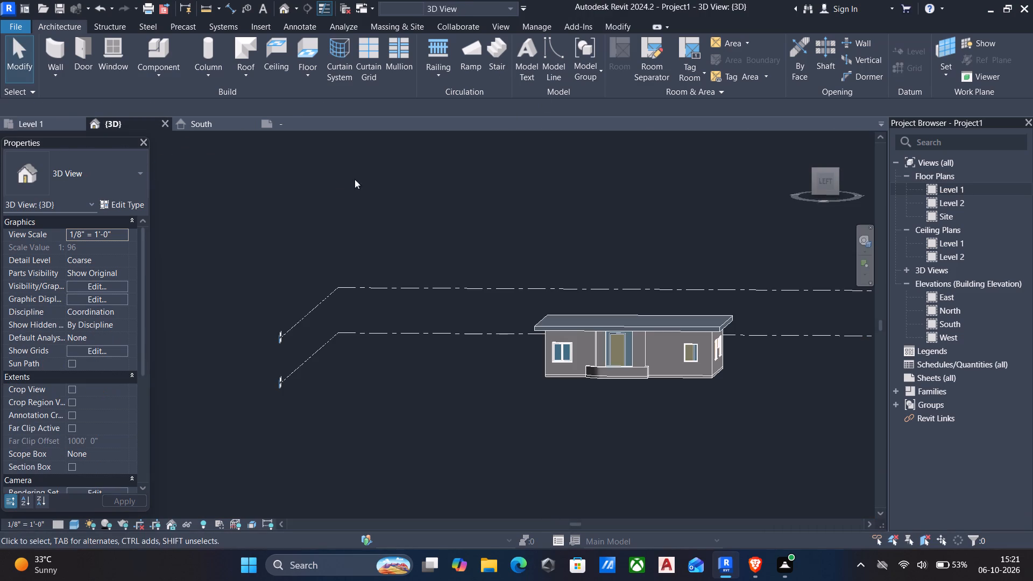
{"action": "scroll", "coordinate": [638, 359], "scroll_direction": "up", "scroll_amount": 9}
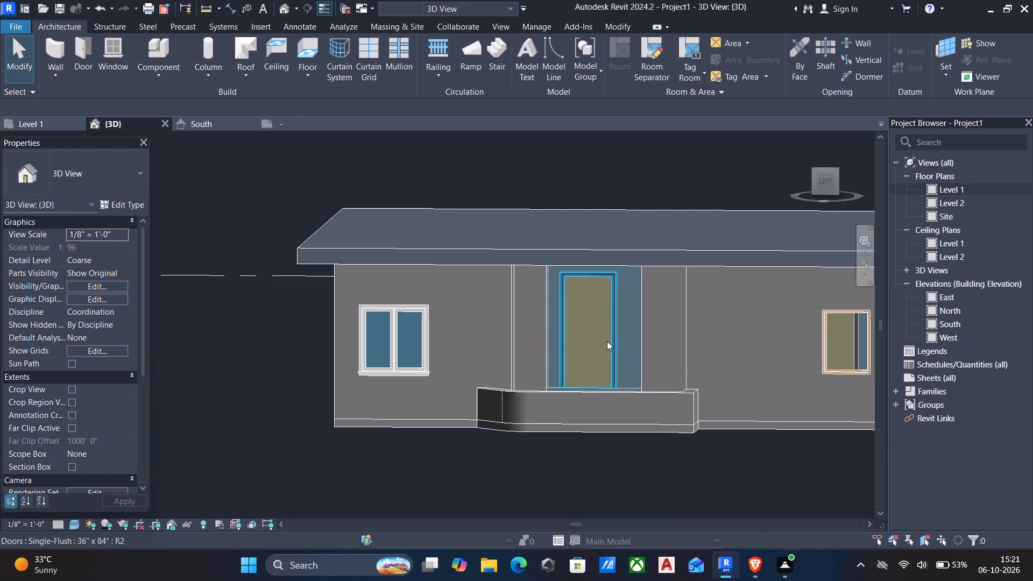
{"action": "left_click", "coordinate": [612, 331]}
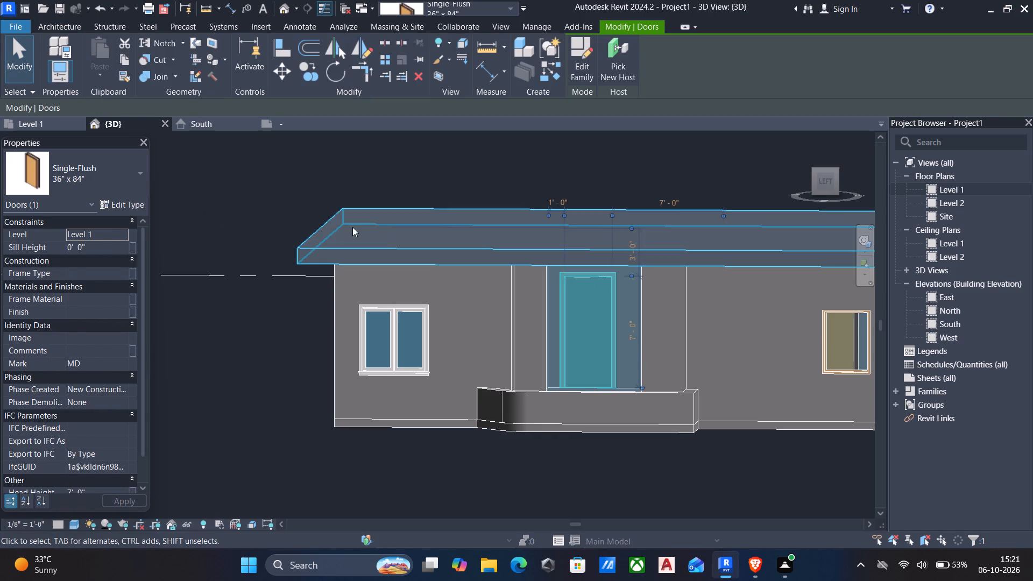
{"action": "key", "text": "Escape"}
{"action": "scroll", "coordinate": [401, 292], "scroll_direction": "down", "scroll_amount": 3}
{"action": "middle_click_drag", "start_coordinate": [414, 294], "coordinate": [414, 328], "text": "shift"}
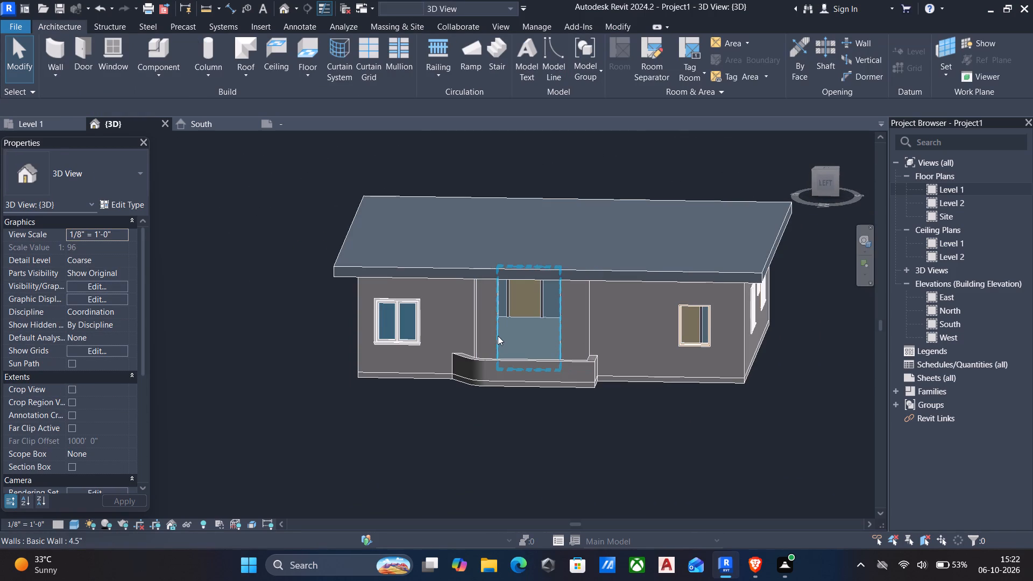
{"action": "left_click", "coordinate": [498, 336]}
{"action": "left_click_drag", "start_coordinate": [529, 264], "coordinate": [531, 289]}
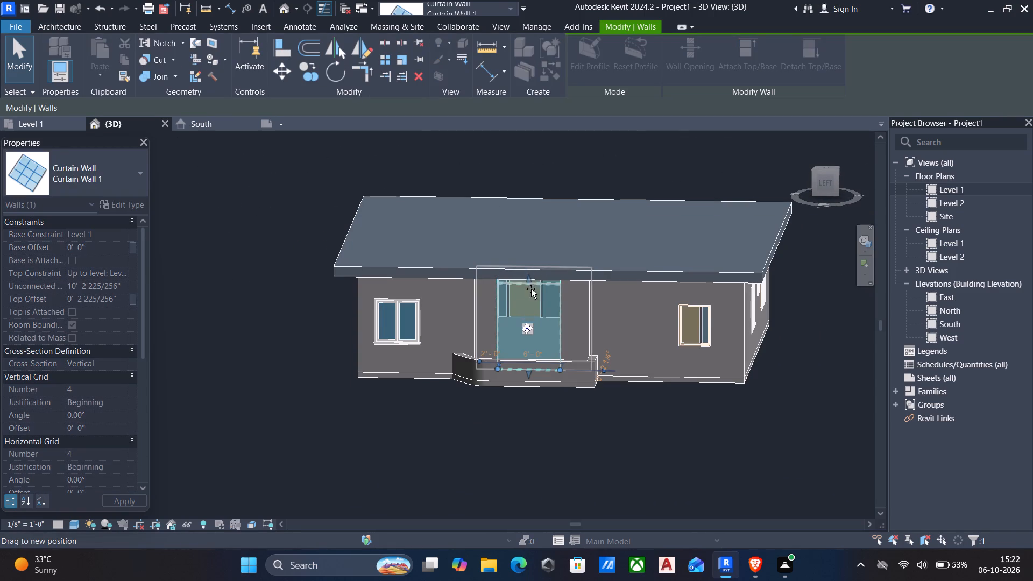
{"action": "left_click_drag", "start_coordinate": [531, 289], "coordinate": [530, 296]}
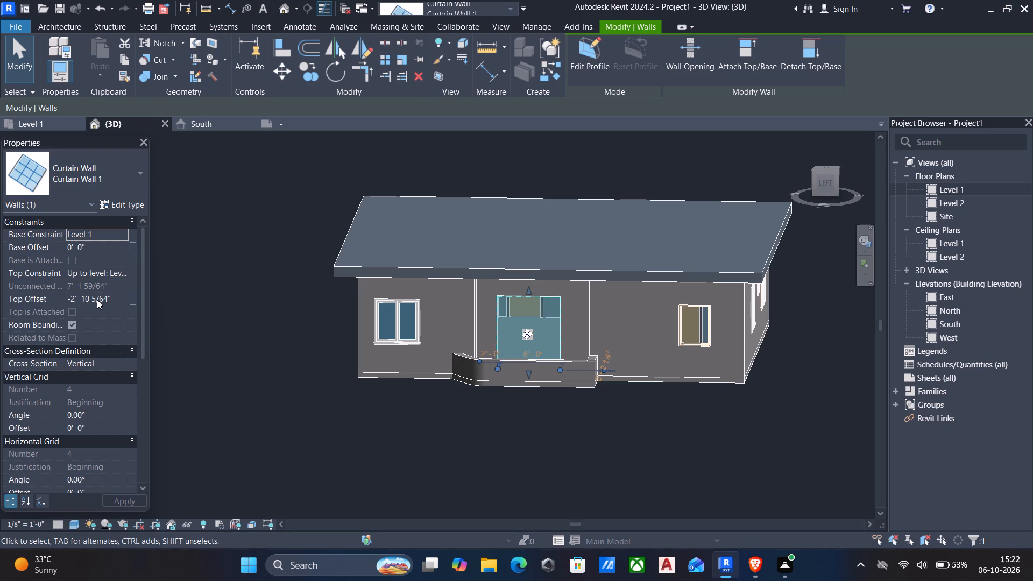
{"action": "left_click", "coordinate": [116, 299]}
{"action": "left_click_drag", "start_coordinate": [116, 299], "coordinate": [0, 304]}
{"action": "left_click", "coordinate": [120, 299]}
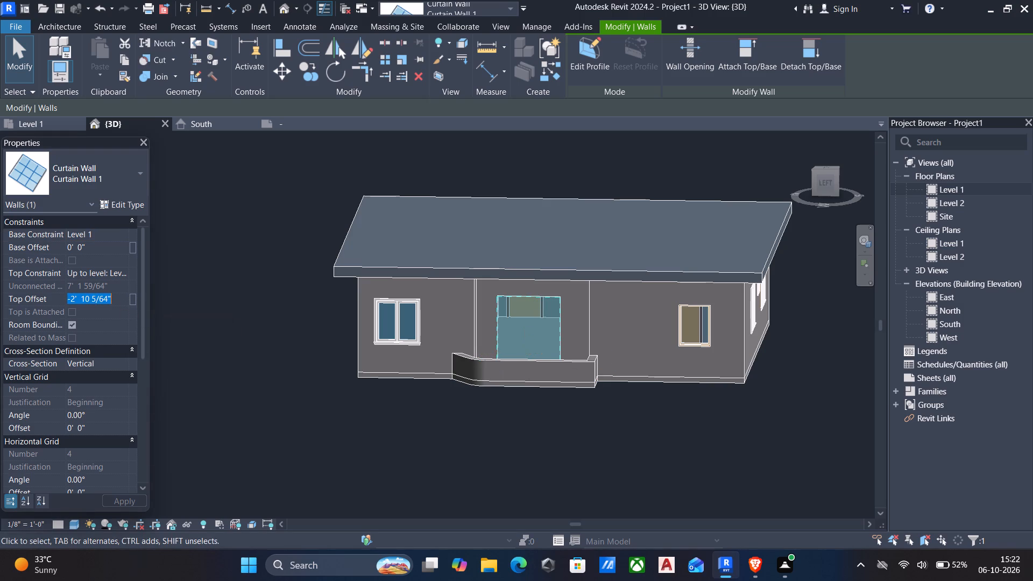
{"action": "type", "text": "-3'"}
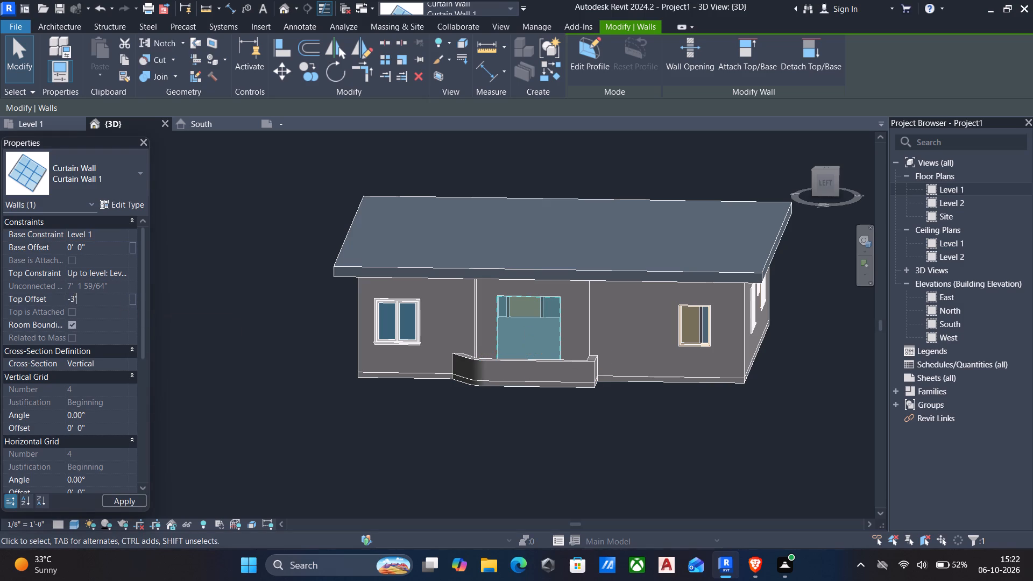
{"action": "key", "text": "Return"}
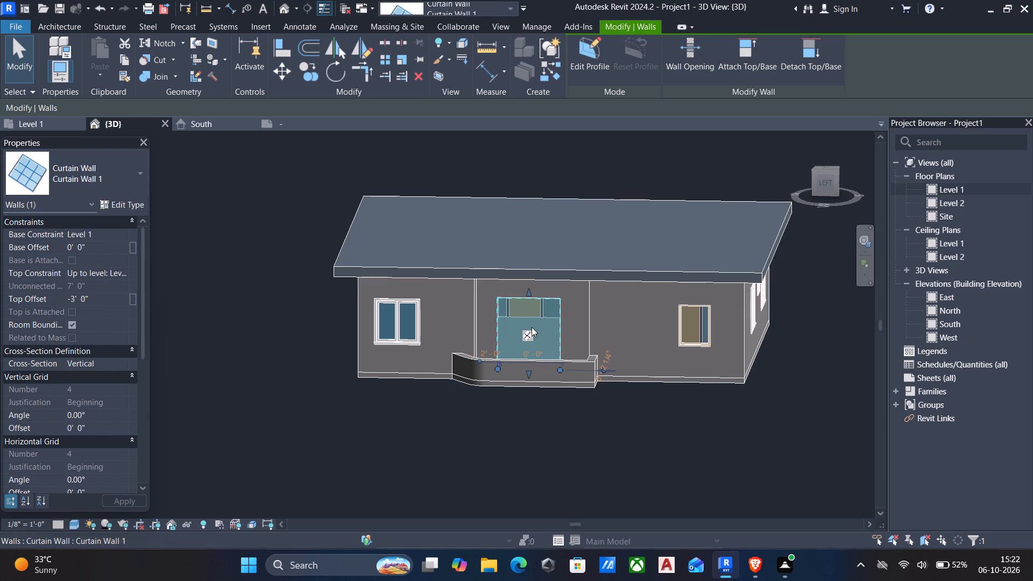
{"action": "key", "text": "Escape"}
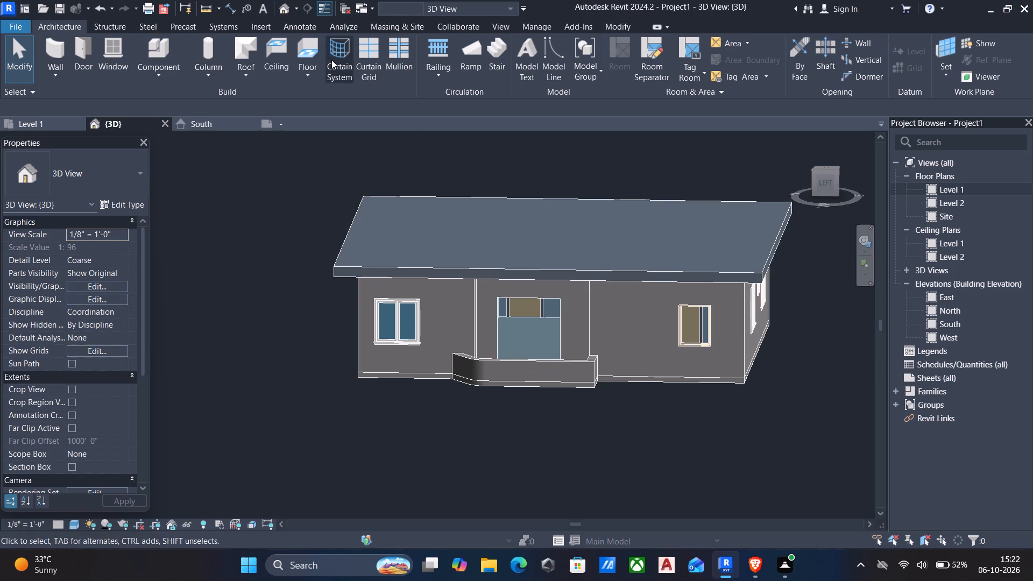
Add two vertical curtain grid lines to the balcony curtain wall, each 1' 0" in from one side edge.
{"action": "left_click", "coordinate": [375, 48]}
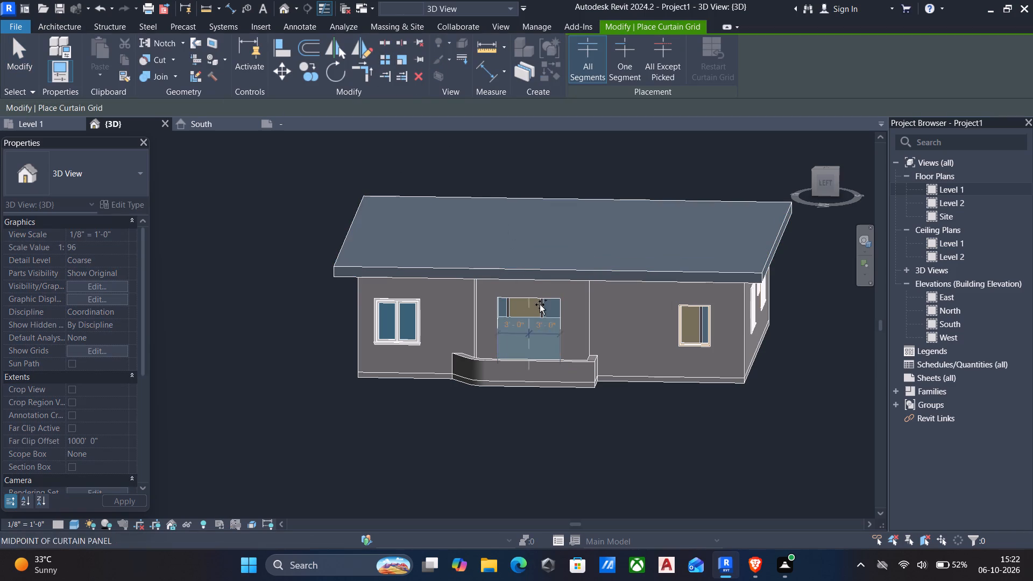
{"action": "scroll", "coordinate": [540, 304], "scroll_direction": "up", "scroll_amount": 4}
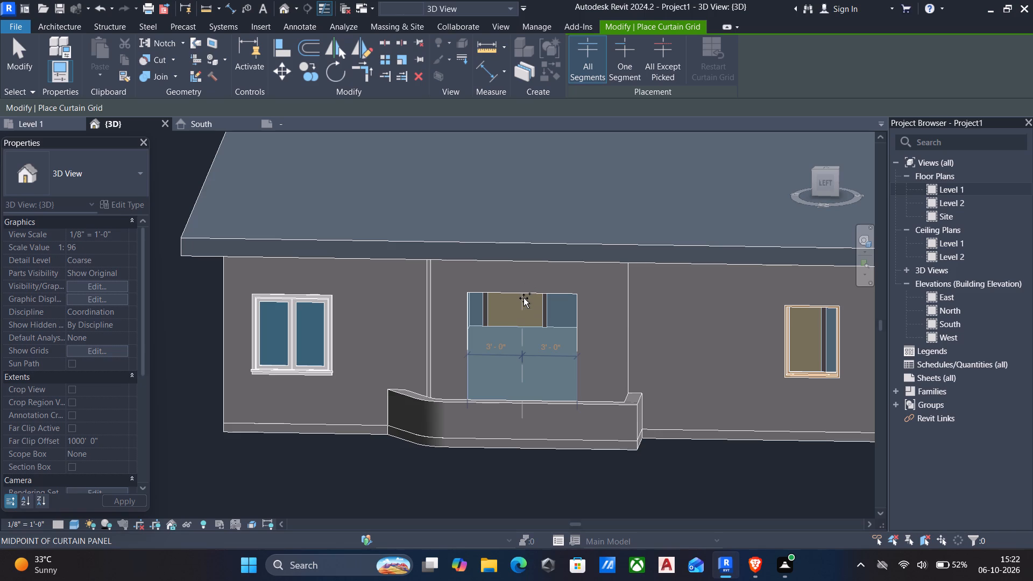
{"action": "left_click", "coordinate": [486, 295]}
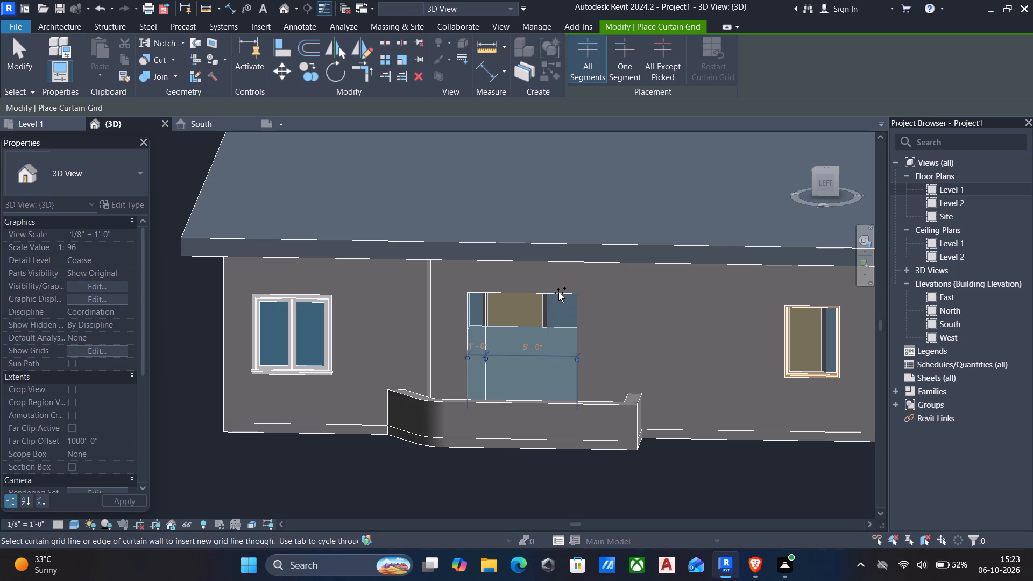
{"action": "scroll", "coordinate": [557, 292], "scroll_direction": "up", "scroll_amount": 3}
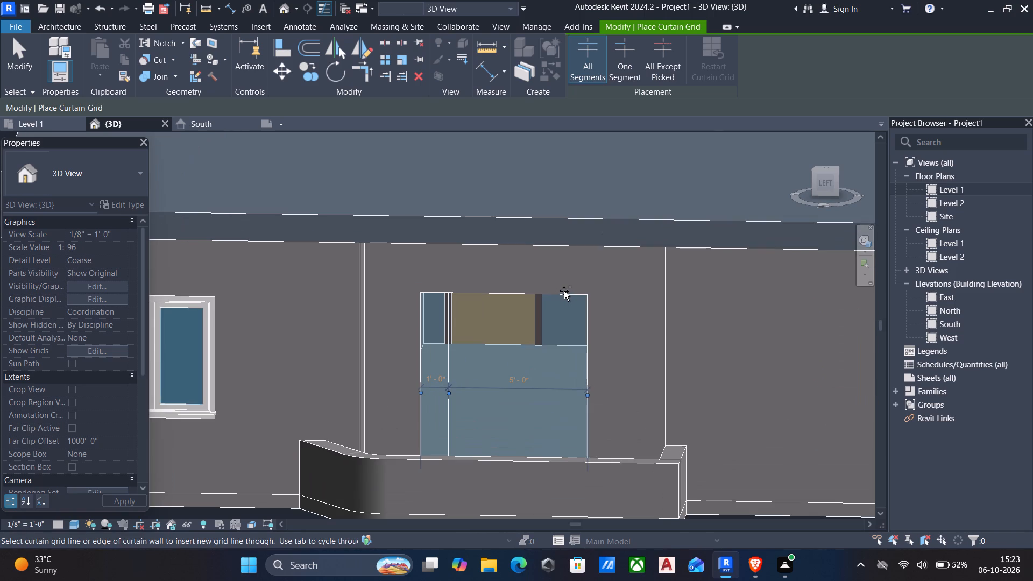
{"action": "left_click", "coordinate": [561, 296]}
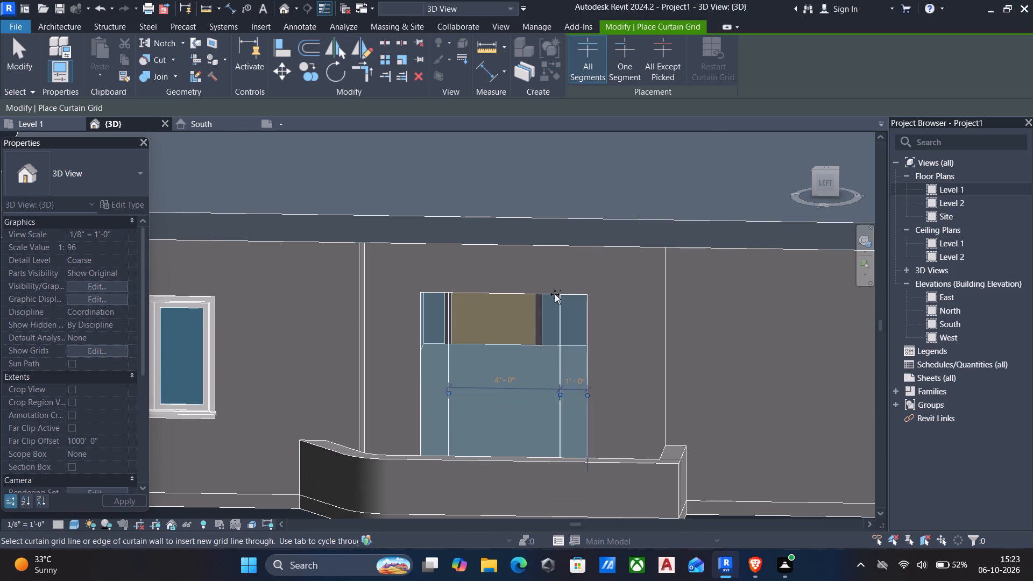
{"action": "key", "text": "Escape"}
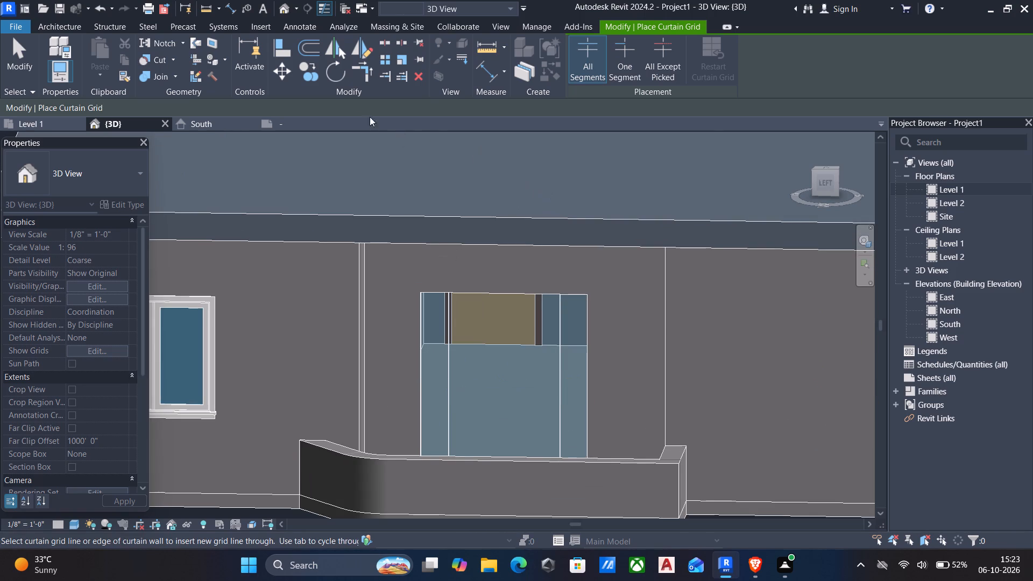
{"action": "key", "text": "Escape"}
Place 2.5" x 5" rectangular mullions on all grid lines and edges of the balcony curtain wall.
{"action": "left_click", "coordinate": [393, 48]}
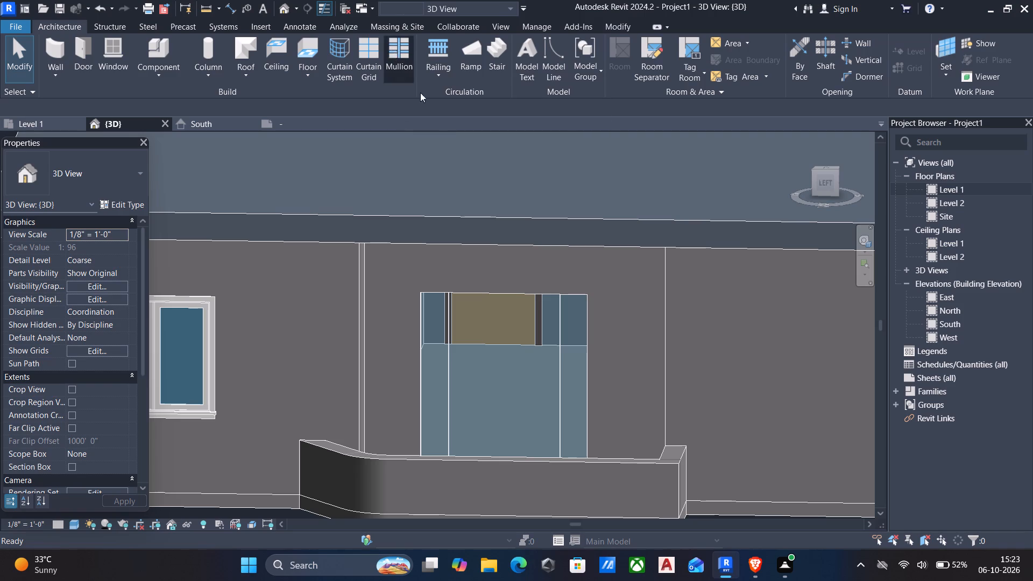
{"action": "left_click", "coordinate": [450, 362]}
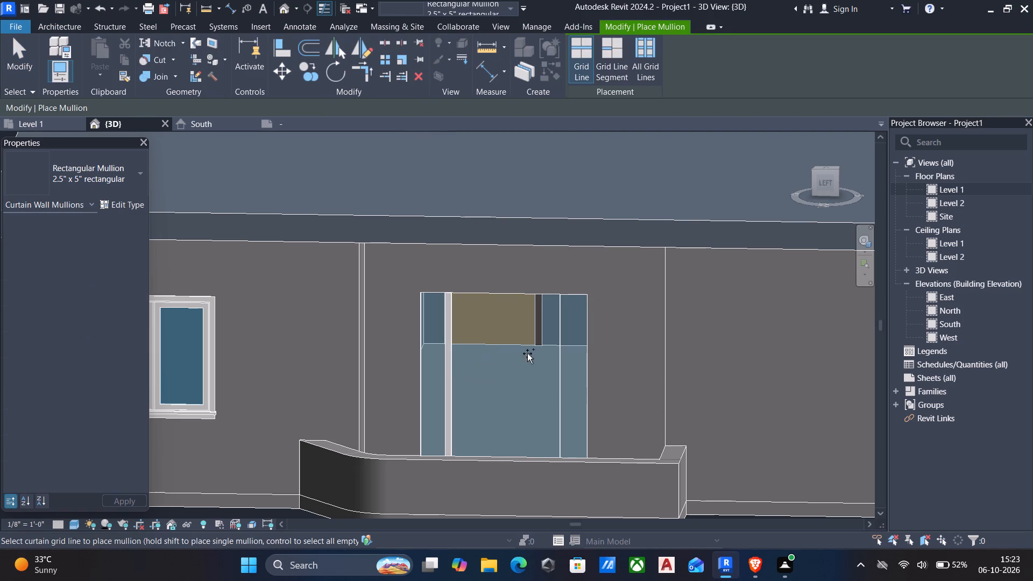
{"action": "left_click", "coordinate": [647, 51]}
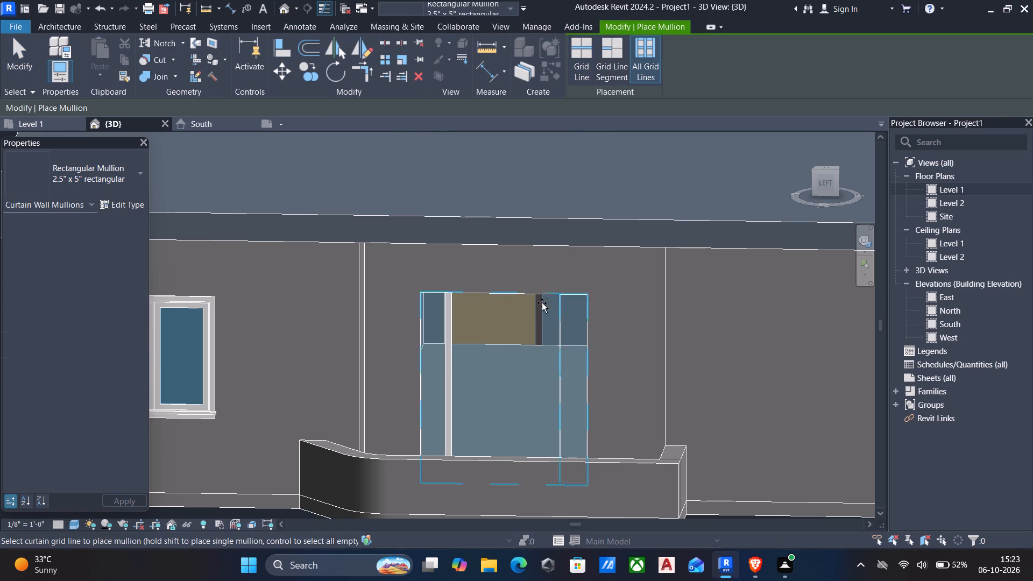
{"action": "left_click", "coordinate": [558, 328]}
{"action": "key", "text": "Escape"}
{"action": "scroll", "coordinate": [497, 322], "scroll_direction": "down", "scroll_amount": 3}
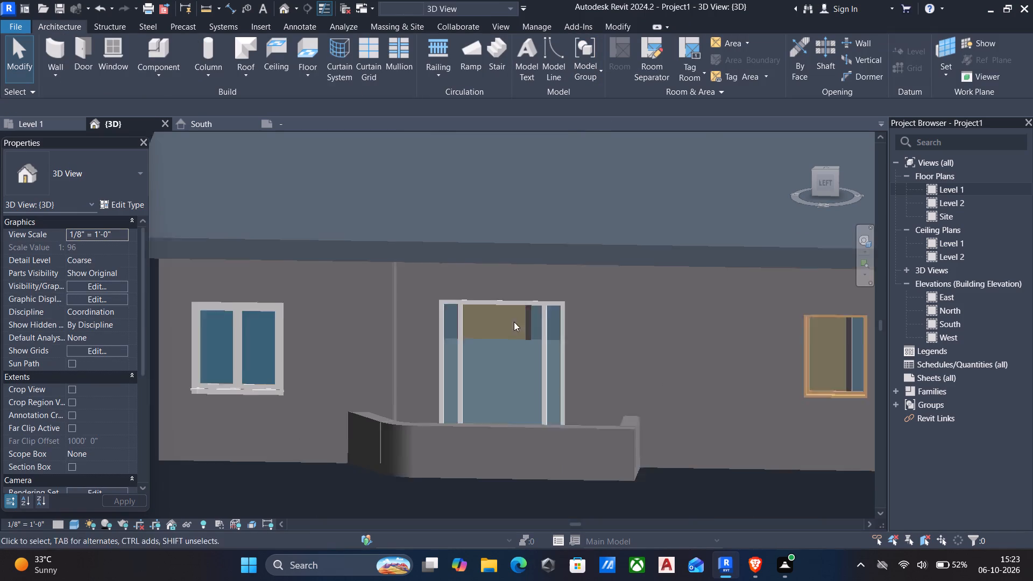
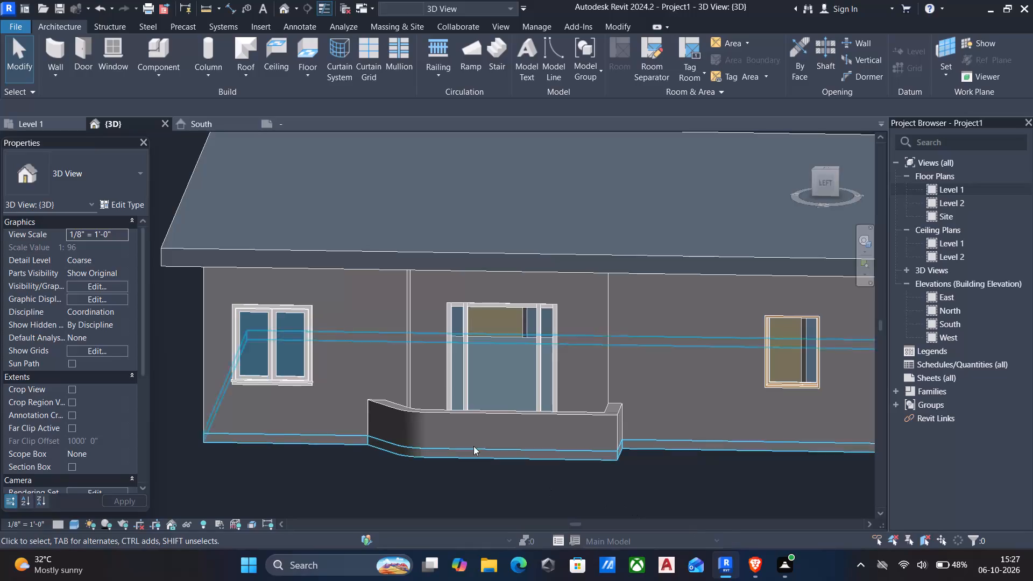
Examine the house exterior and flat roof from a front corner in the 3D view.
{"action": "scroll", "coordinate": [527, 386], "scroll_direction": "down", "scroll_amount": 3}
{"action": "middle_click", "coordinate": [527, 386], "text": "shift"}
{"action": "middle_click_drag", "start_coordinate": [527, 386], "coordinate": [417, 396], "text": "shift"}
{"action": "scroll", "coordinate": [417, 396], "scroll_direction": "down", "scroll_amount": 1}
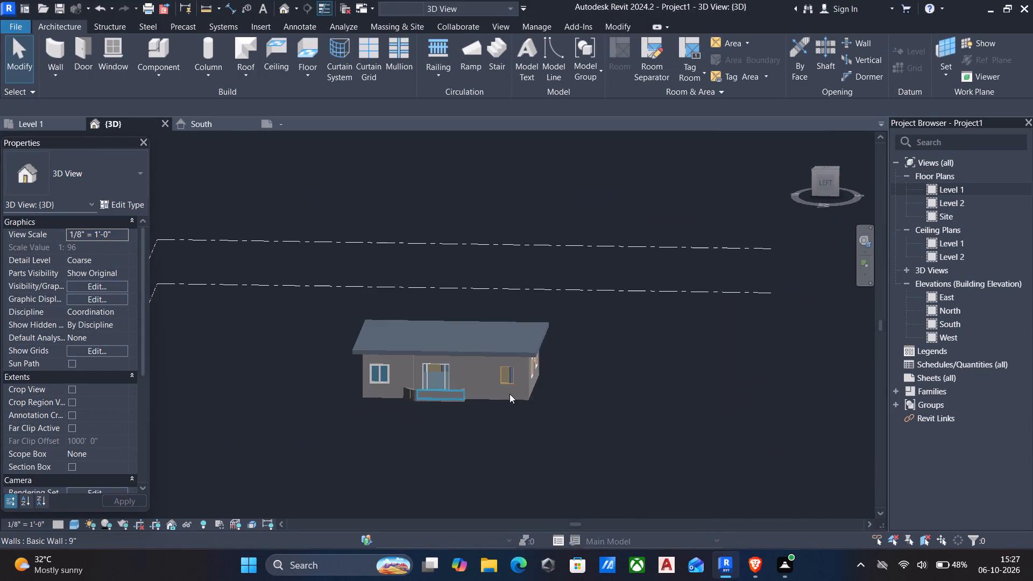
{"action": "middle_click_drag", "start_coordinate": [680, 409], "coordinate": [590, 421], "text": "shift"}
{"action": "scroll", "coordinate": [523, 379], "scroll_direction": "up", "scroll_amount": 4}
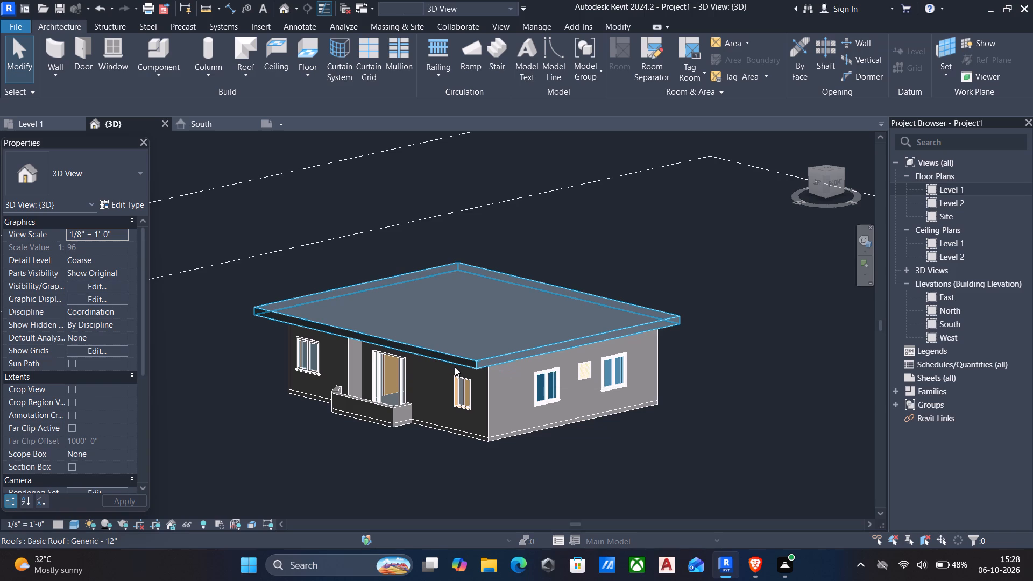
{"action": "scroll", "coordinate": [471, 369], "scroll_direction": "down", "scroll_amount": 3}
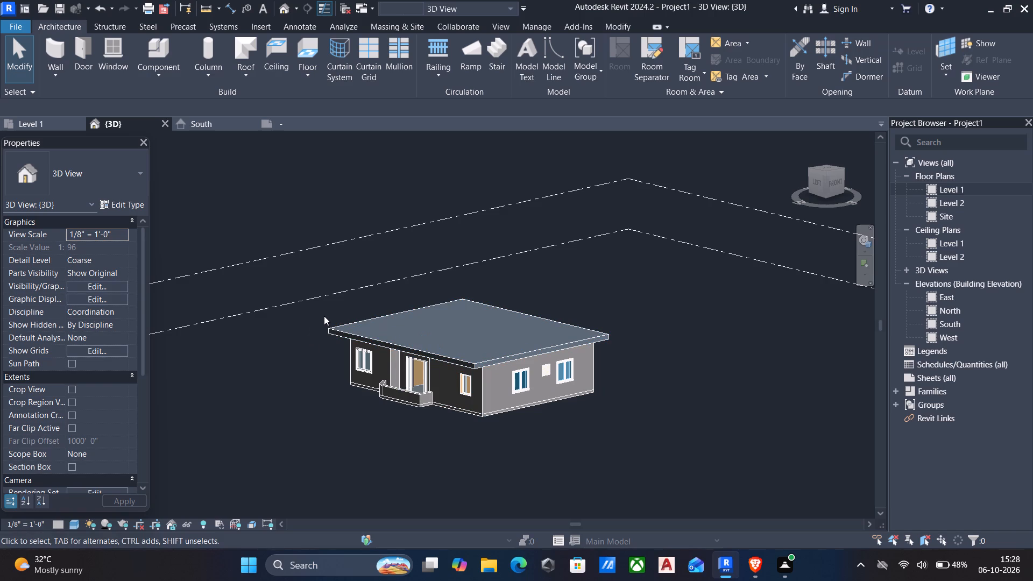
In the South elevation, add a full-length level above Level 2 with a 0' 6" offset, at 10' 6".
{"action": "double_click", "coordinate": [967, 327]}
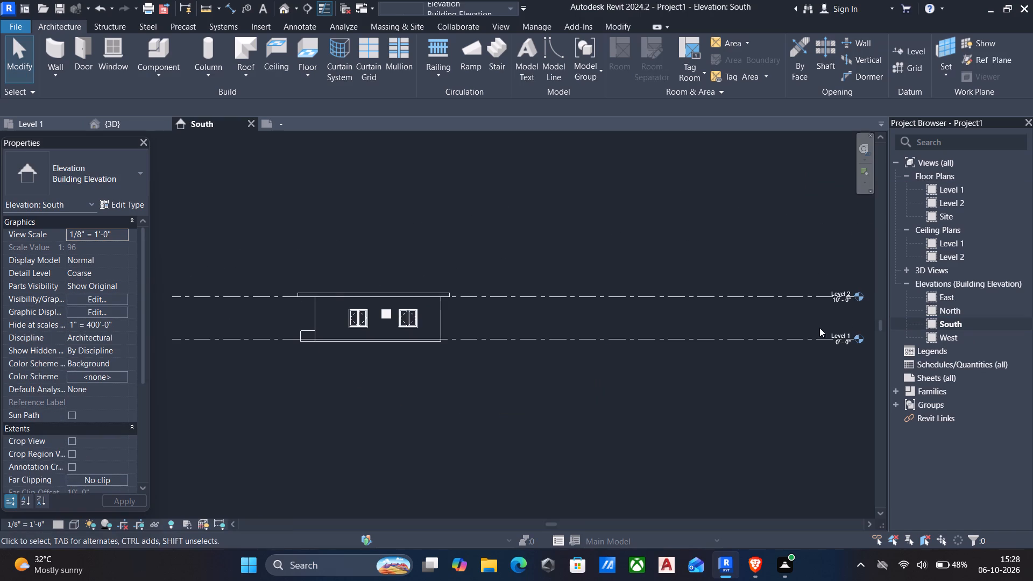
{"action": "left_click", "coordinate": [355, 290]}
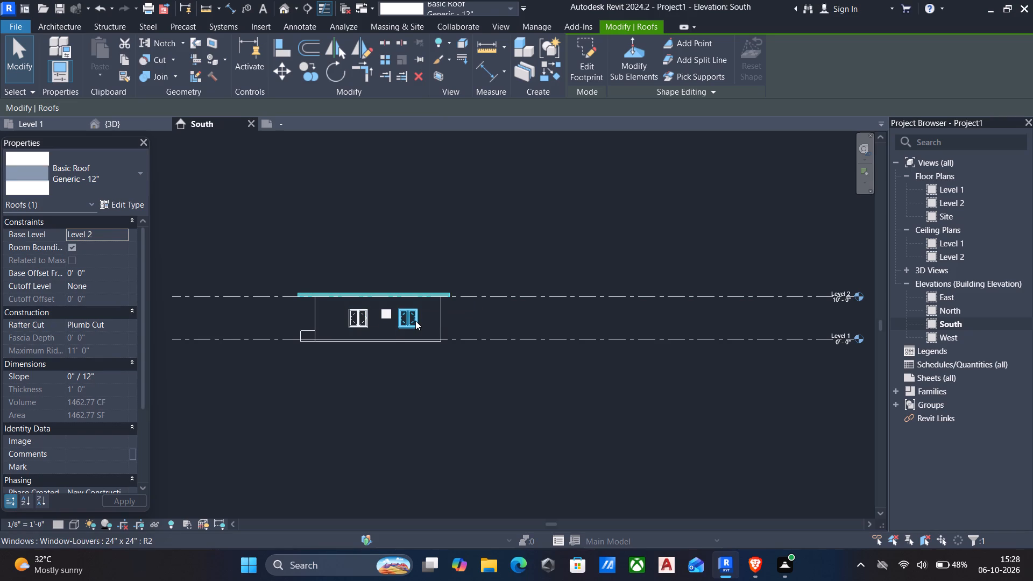
{"action": "key", "text": "Escape"}
{"action": "left_click", "coordinate": [239, 301]}
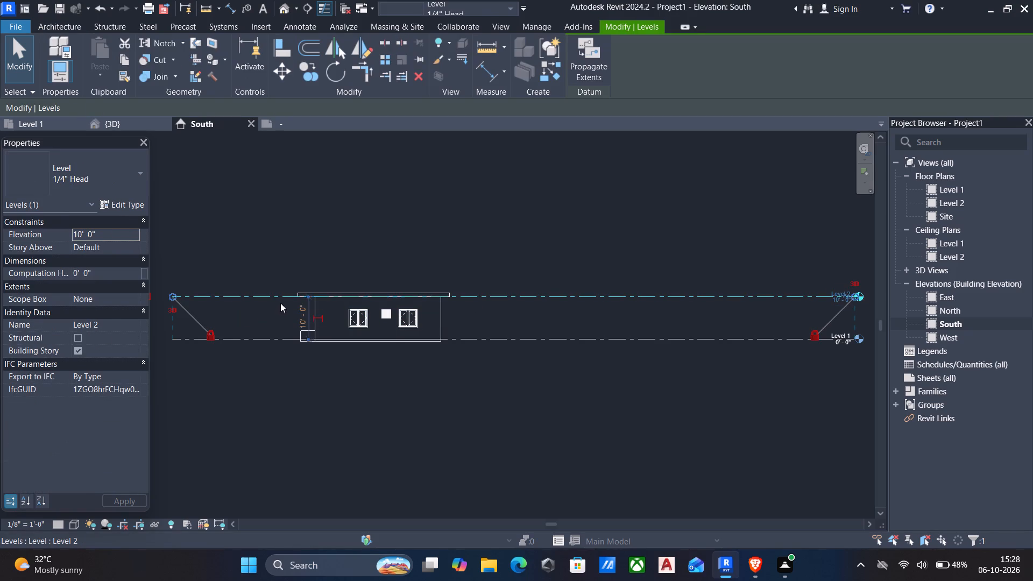
{"action": "key", "text": "Escape"}
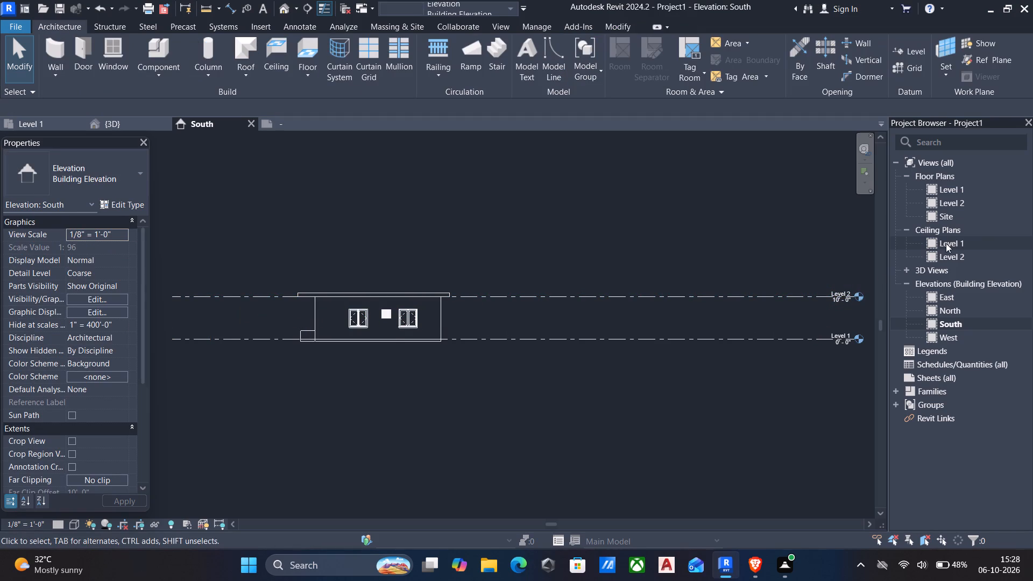
{"action": "type", "text": "ll"}
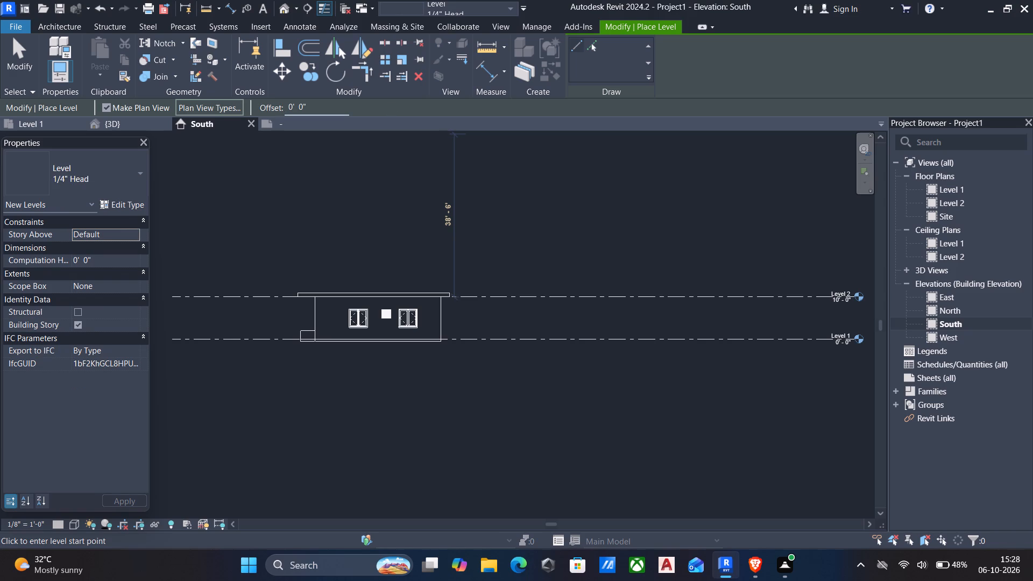
{"action": "left_click_drag", "start_coordinate": [325, 104], "coordinate": [213, 75]}
{"action": "key", "text": "6"}
{"action": "left_click_drag", "start_coordinate": [334, 110], "coordinate": [97, 95]}
{"action": "type", "text": "6\""}
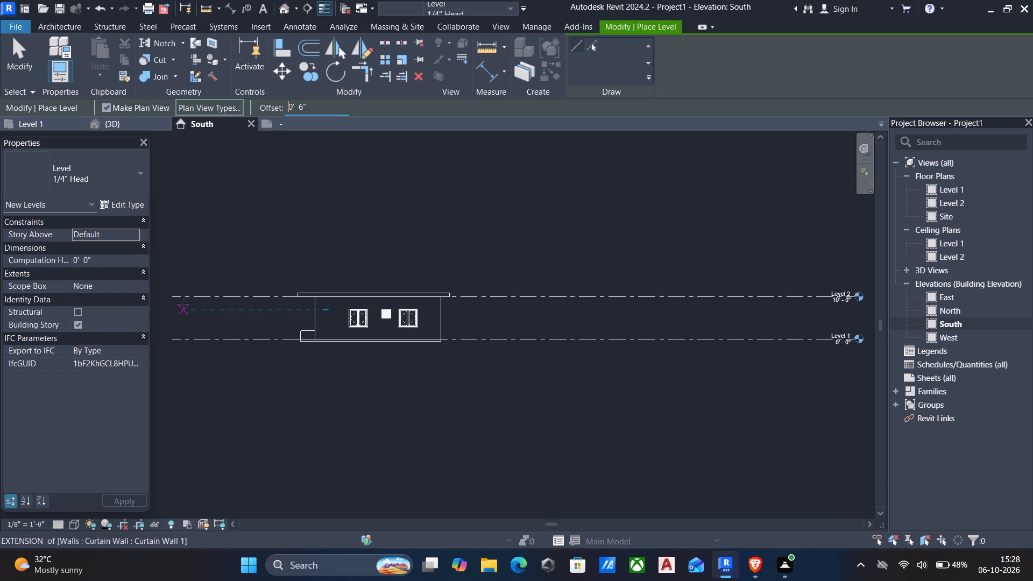
{"action": "left_click", "coordinate": [174, 300]}
{"action": "middle_click_drag", "start_coordinate": [411, 300], "coordinate": [297, 311]}
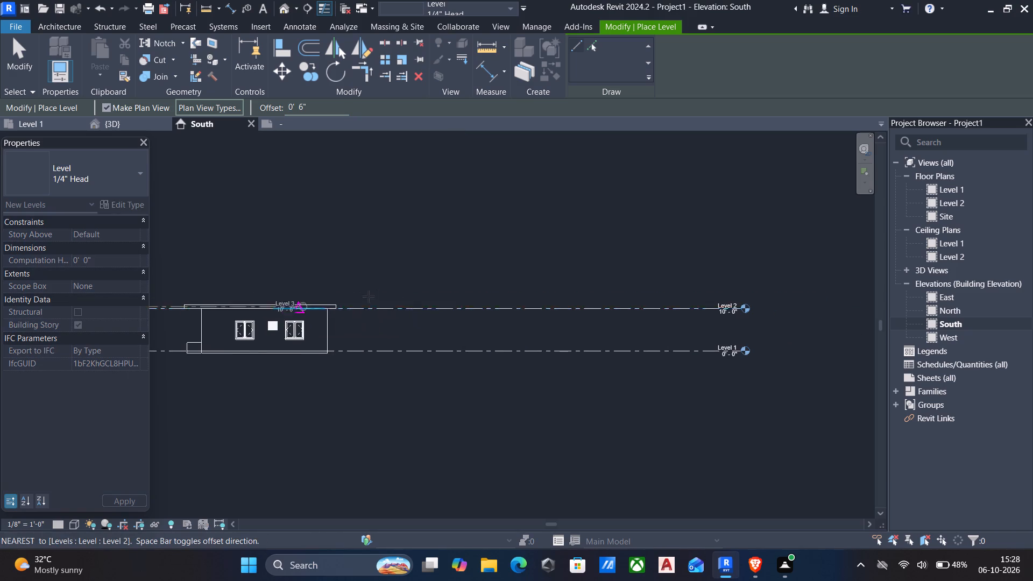
{"action": "scroll", "coordinate": [464, 288], "scroll_direction": "up", "scroll_amount": 4}
{"action": "scroll", "coordinate": [464, 288], "scroll_direction": "down", "scroll_amount": 3}
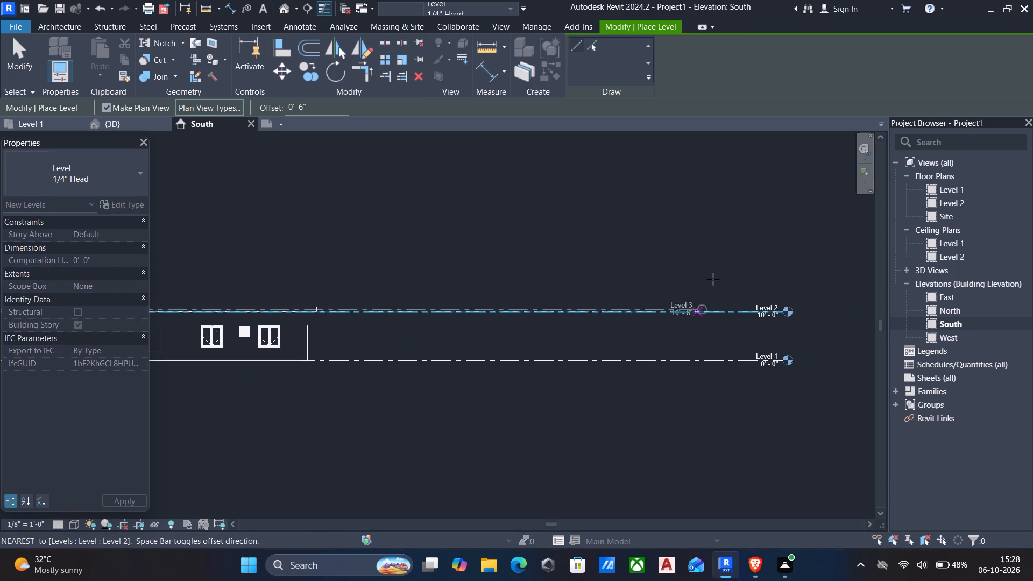
{"action": "scroll", "coordinate": [773, 294], "scroll_direction": "up", "scroll_amount": 8}
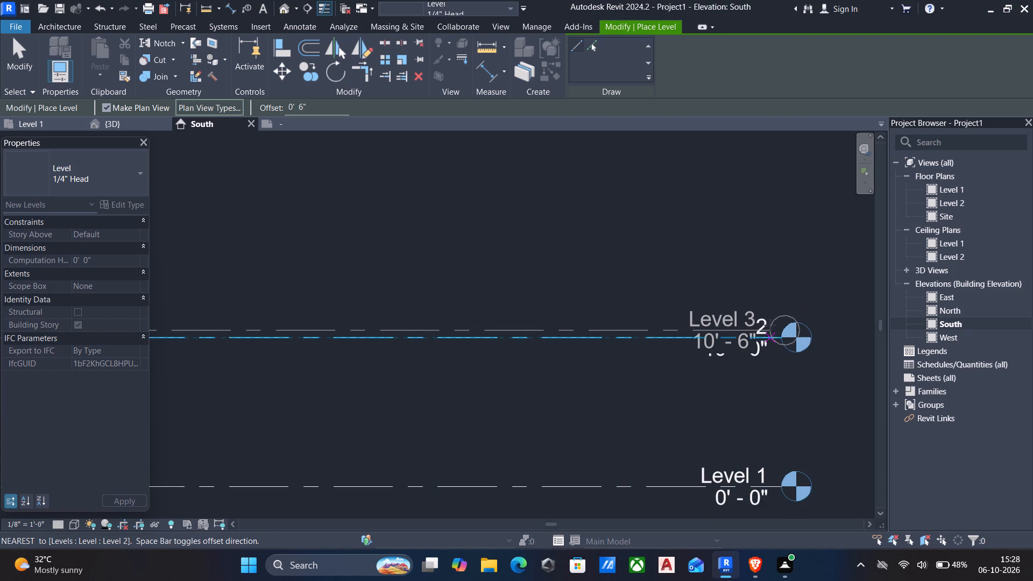
{"action": "left_click", "coordinate": [785, 322]}
{"action": "scroll", "coordinate": [785, 322], "scroll_direction": "down", "scroll_amount": 4}
{"action": "key", "text": "Escape"}
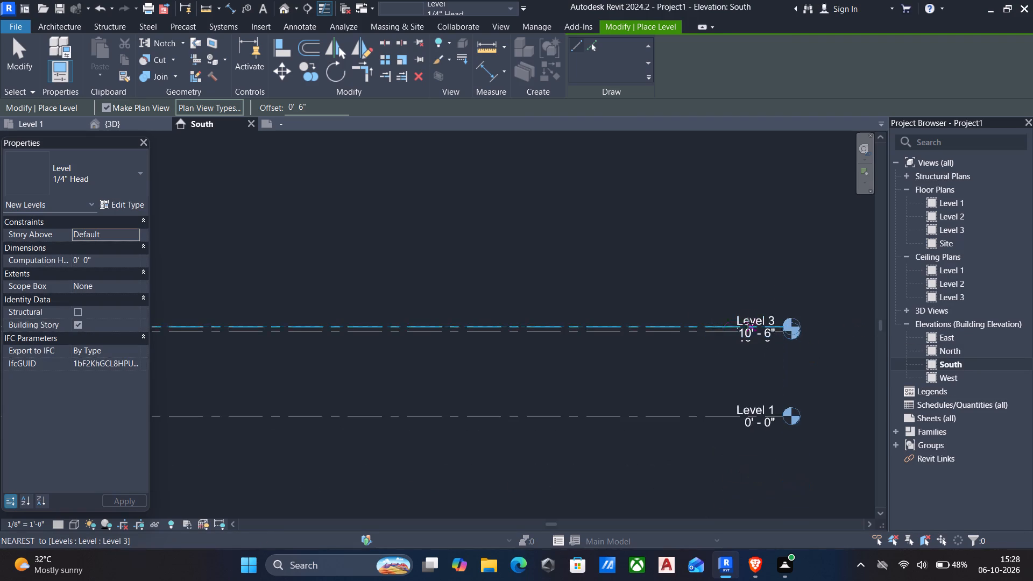
{"action": "scroll", "coordinate": [714, 322], "scroll_direction": "down", "scroll_amount": 1}
{"action": "key", "text": "Escape"}
Inspect the floor slab and its properties in the South elevation.
{"action": "middle_click_drag", "start_coordinate": [384, 336], "coordinate": [555, 310]}
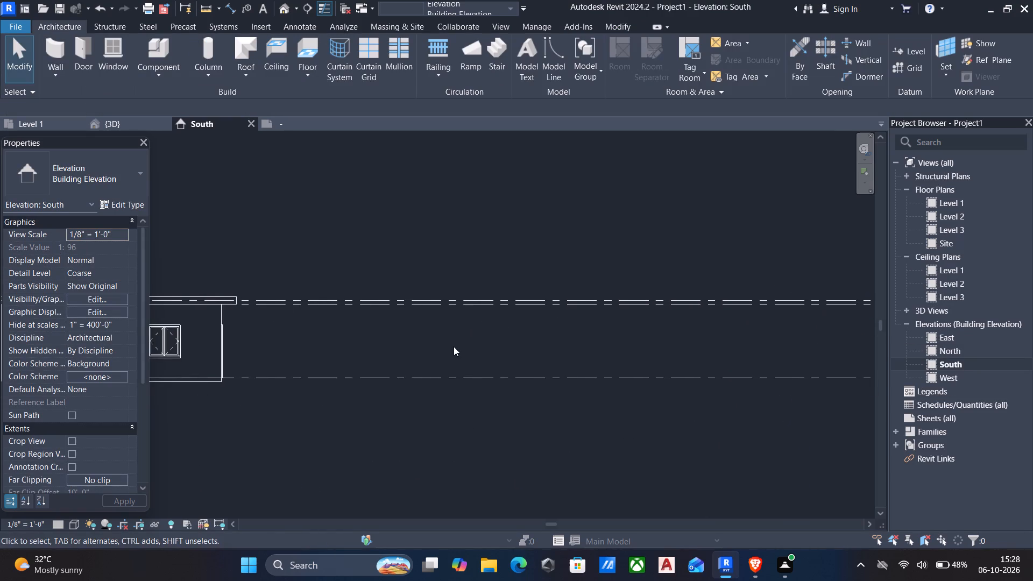
{"action": "middle_click_drag", "start_coordinate": [472, 347], "coordinate": [529, 342]}
{"action": "scroll", "coordinate": [578, 357], "scroll_direction": "down", "scroll_amount": 1}
{"action": "scroll", "coordinate": [158, 445], "scroll_direction": "up", "scroll_amount": 4}
{"action": "left_click", "coordinate": [263, 325]}
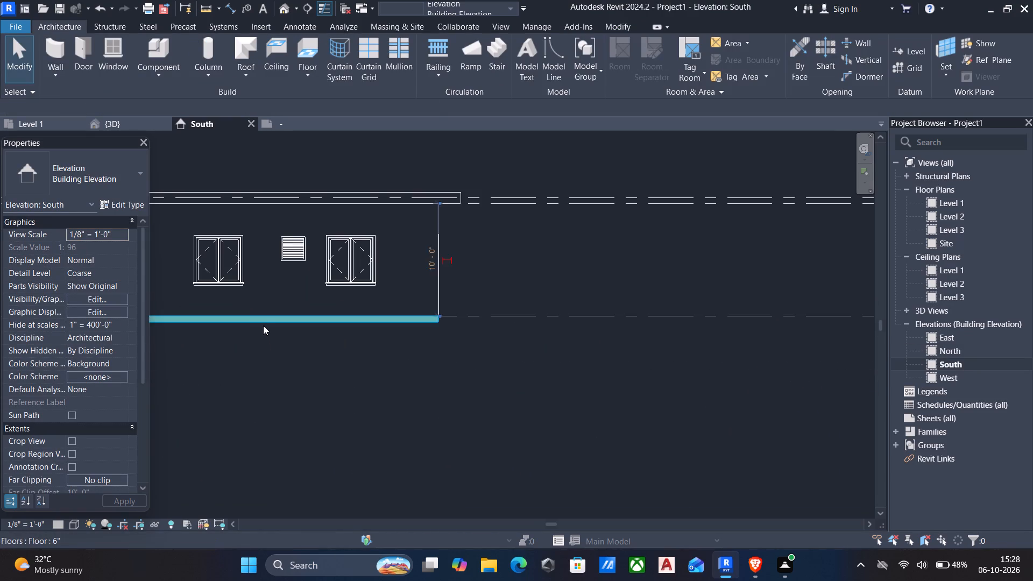
{"action": "scroll", "coordinate": [264, 334], "scroll_direction": "down", "scroll_amount": 4}
{"action": "middle_click_drag", "start_coordinate": [403, 364], "coordinate": [455, 360]}
{"action": "scroll", "coordinate": [762, 336], "scroll_direction": "up", "scroll_amount": 1}
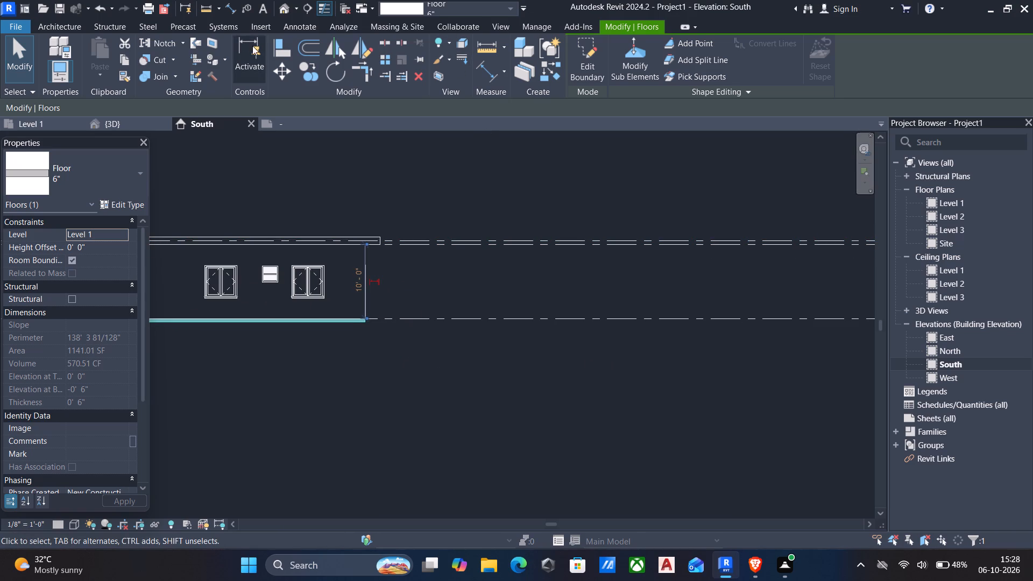
In the 3D view, duplicate the flat roof's Generic - 12" type and name the new type 6" roof.
{"action": "left_click", "coordinate": [286, 11]}
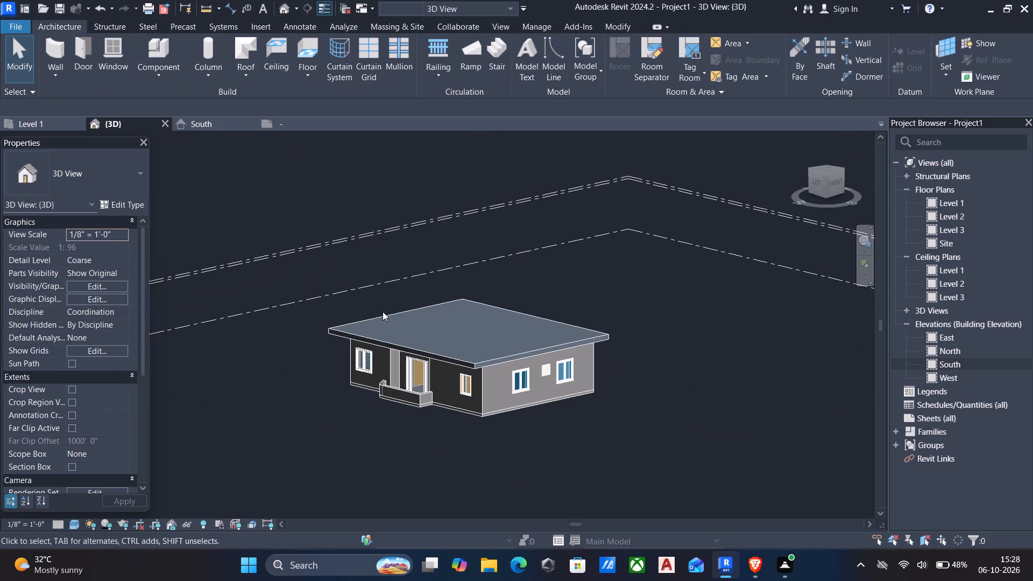
{"action": "left_click", "coordinate": [435, 351]}
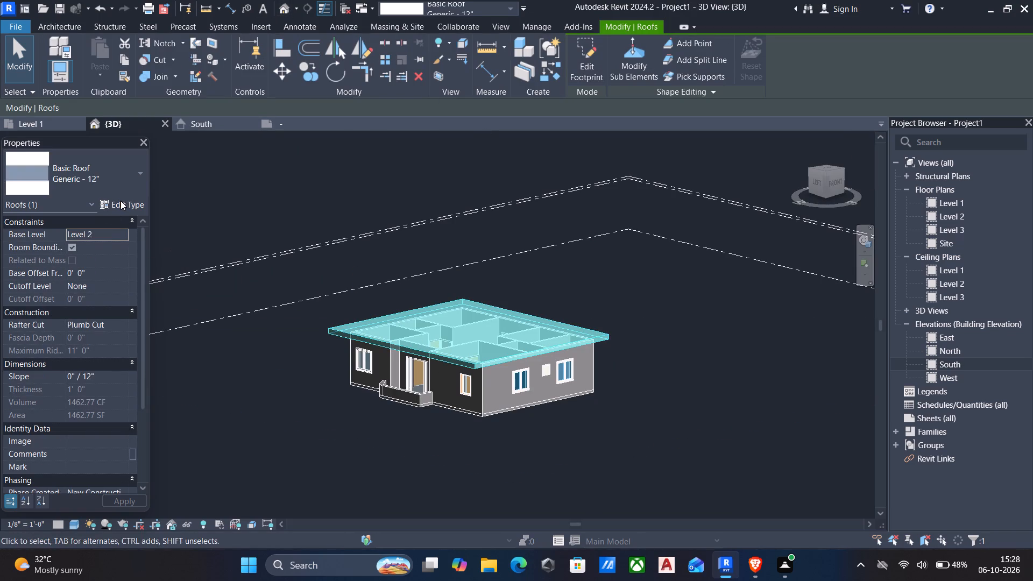
{"action": "left_click", "coordinate": [122, 201]}
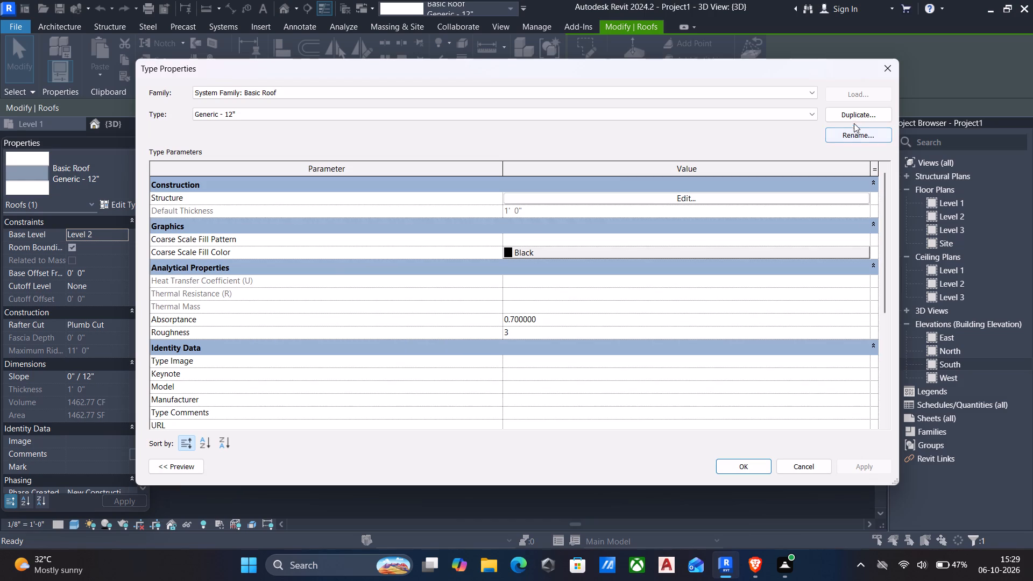
{"action": "left_click", "coordinate": [848, 116]}
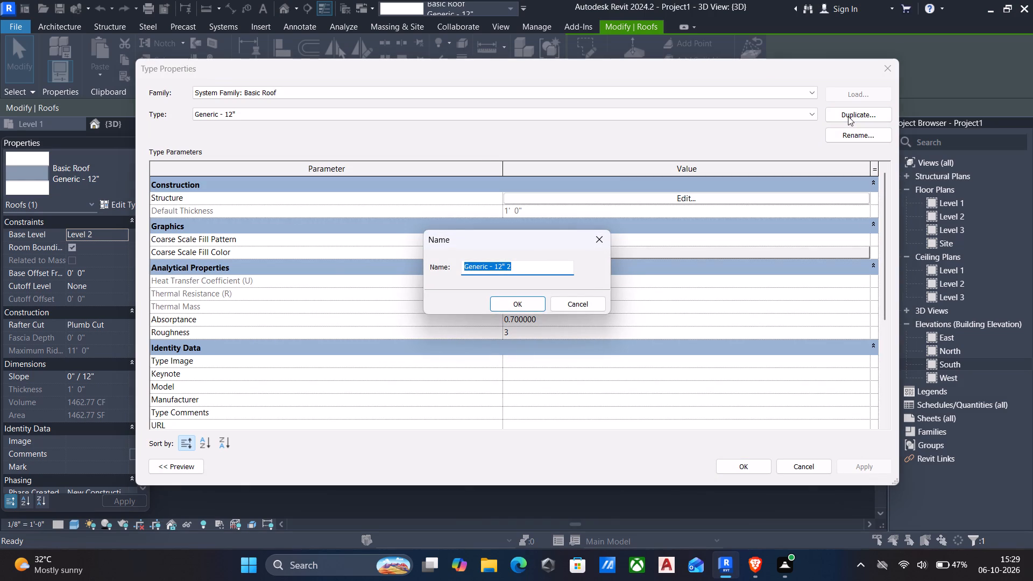
{"action": "key", "text": "BackSpace"}
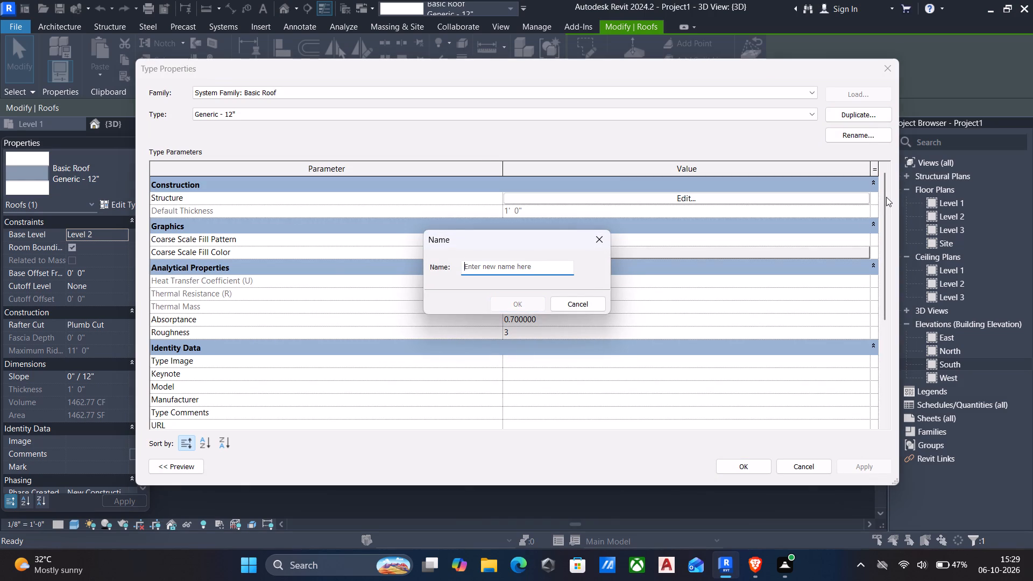
{"action": "type", "text": "6\""}
{"action": "key", "text": "space"}
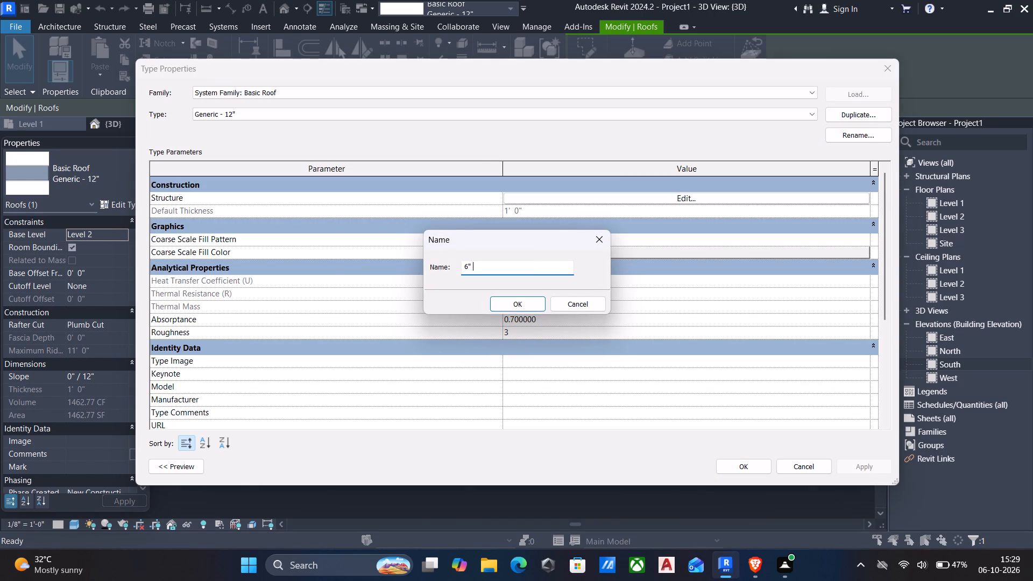
{"action": "key", "text": "f"}
{"action": "key", "text": "BackSpace"}
{"action": "type", "text": "roo"}
{"action": "key", "text": "f"}
{"action": "left_click", "coordinate": [525, 310]}
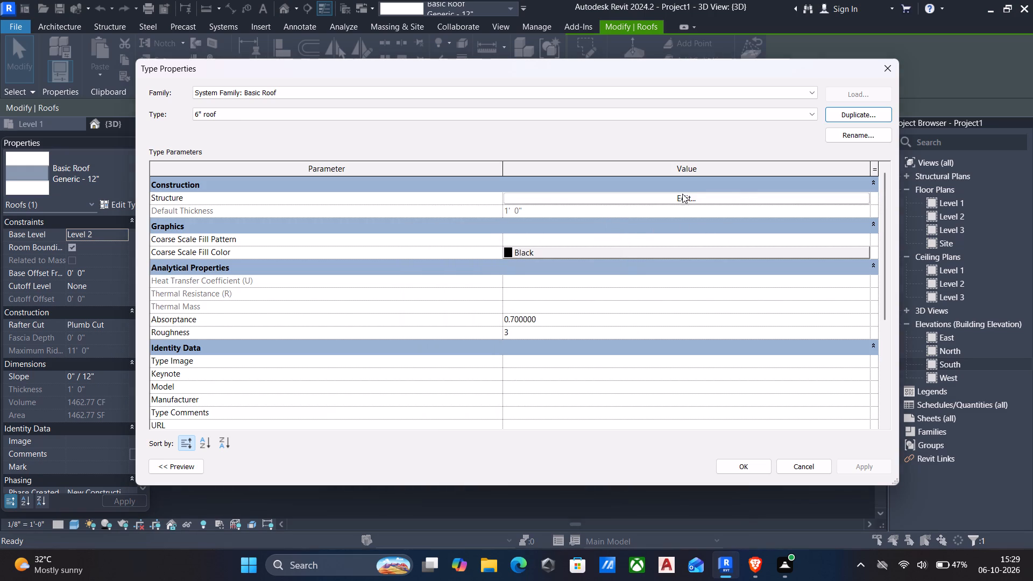
Set the structure layer thickness of the 6" roof type to 6" and apply the type to the roof.
{"action": "left_click", "coordinate": [669, 195]}
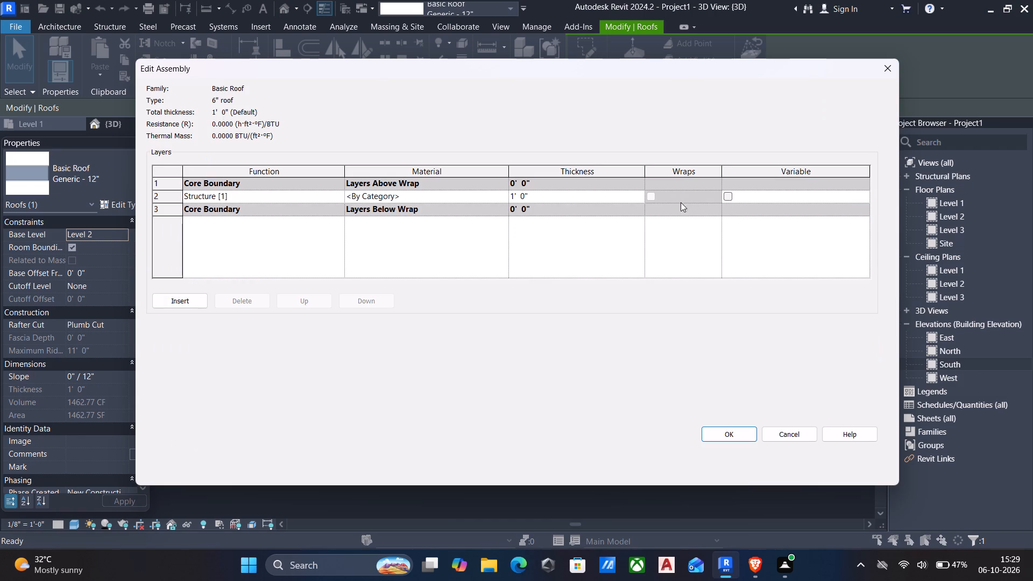
{"action": "left_click", "coordinate": [622, 194]}
{"action": "type", "text": "6\""}
{"action": "left_click", "coordinate": [726, 438]}
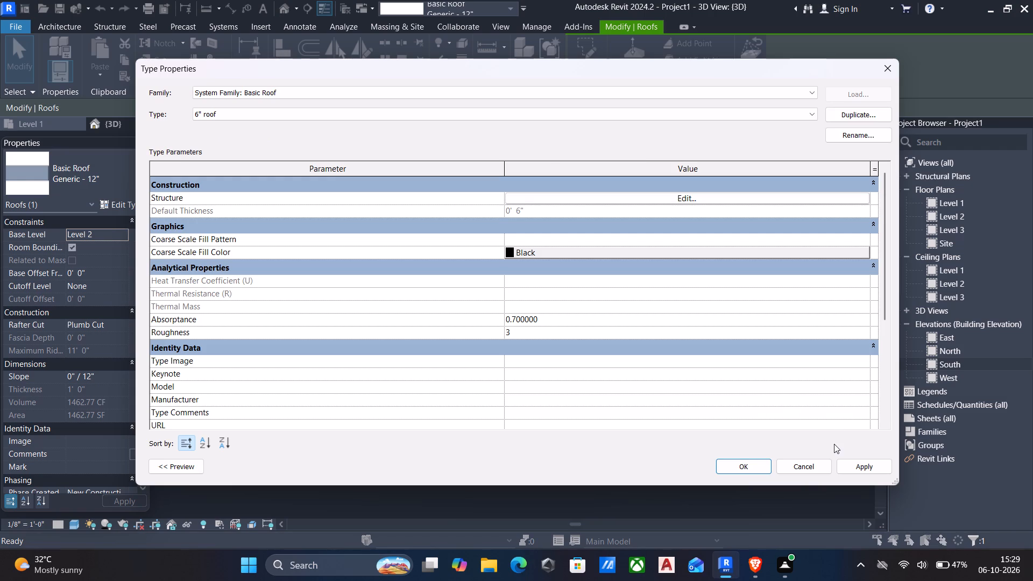
{"action": "left_click", "coordinate": [848, 463]}
{"action": "left_click", "coordinate": [733, 459]}
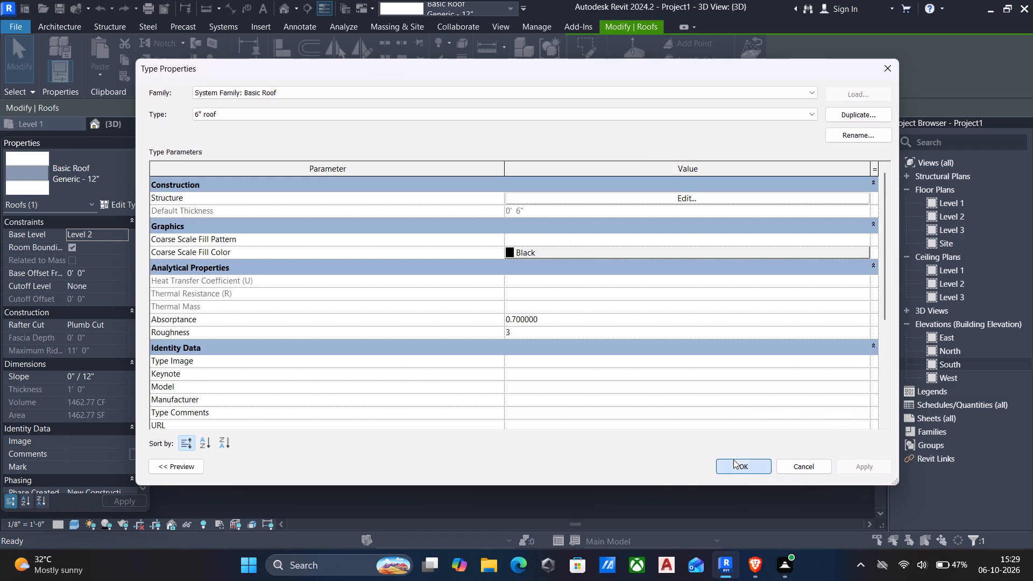
{"action": "scroll", "coordinate": [683, 380], "scroll_direction": "down", "scroll_amount": 2}
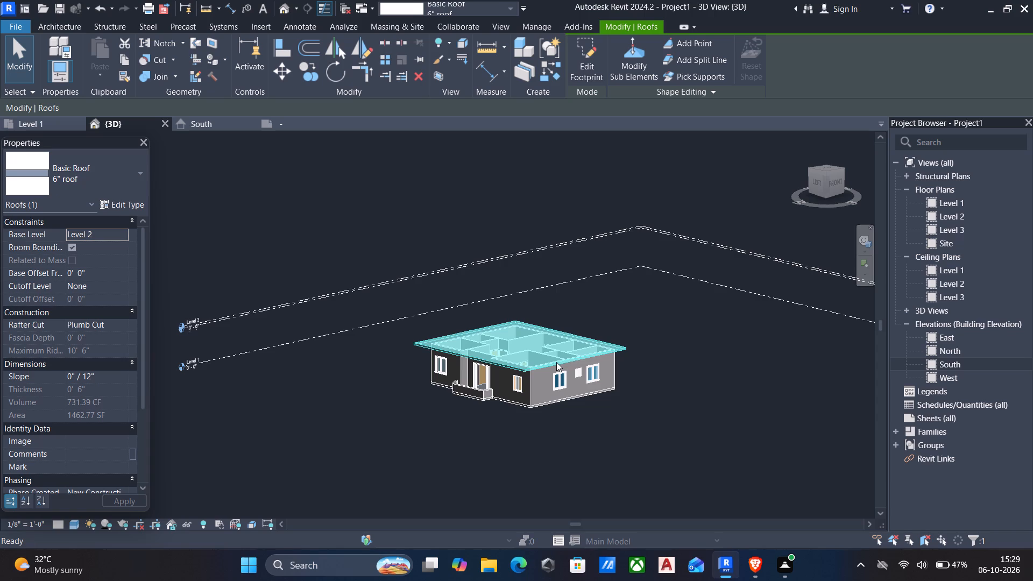
{"action": "key", "text": "Escape"}
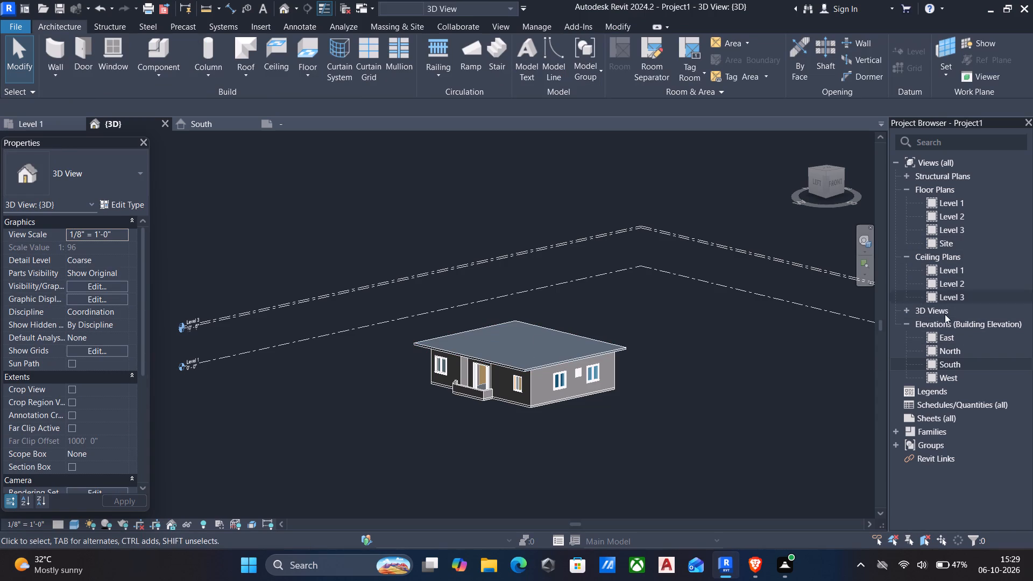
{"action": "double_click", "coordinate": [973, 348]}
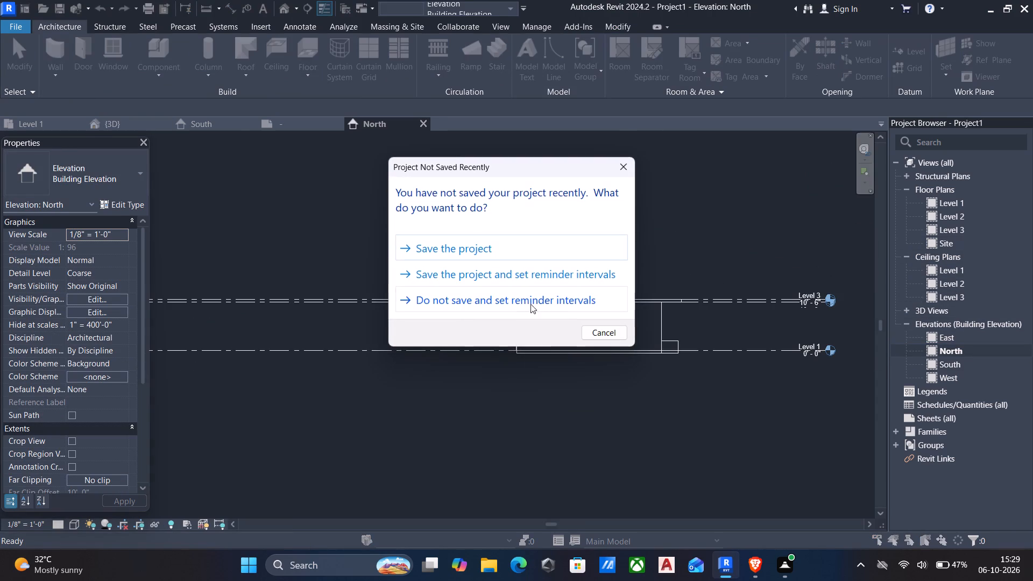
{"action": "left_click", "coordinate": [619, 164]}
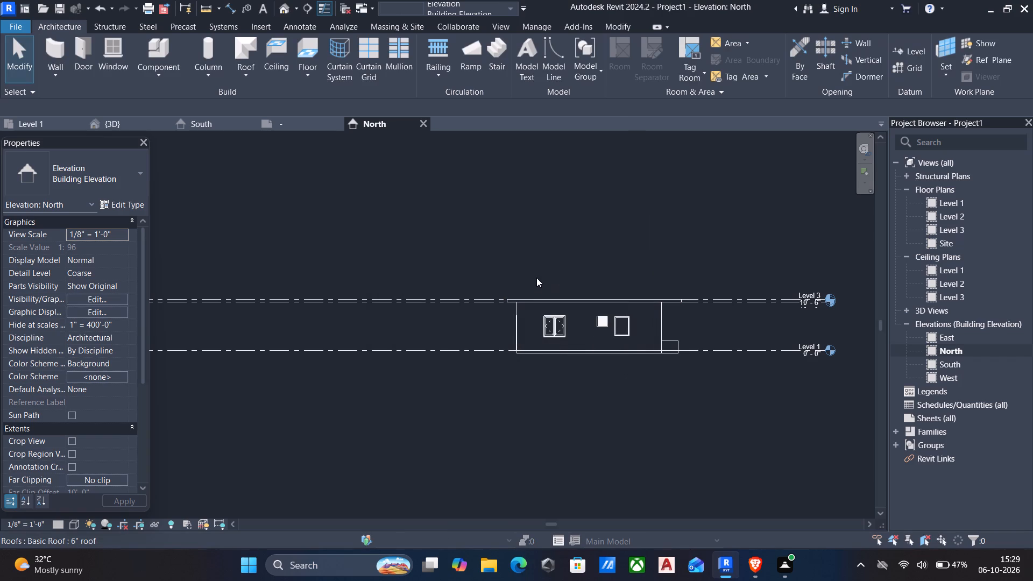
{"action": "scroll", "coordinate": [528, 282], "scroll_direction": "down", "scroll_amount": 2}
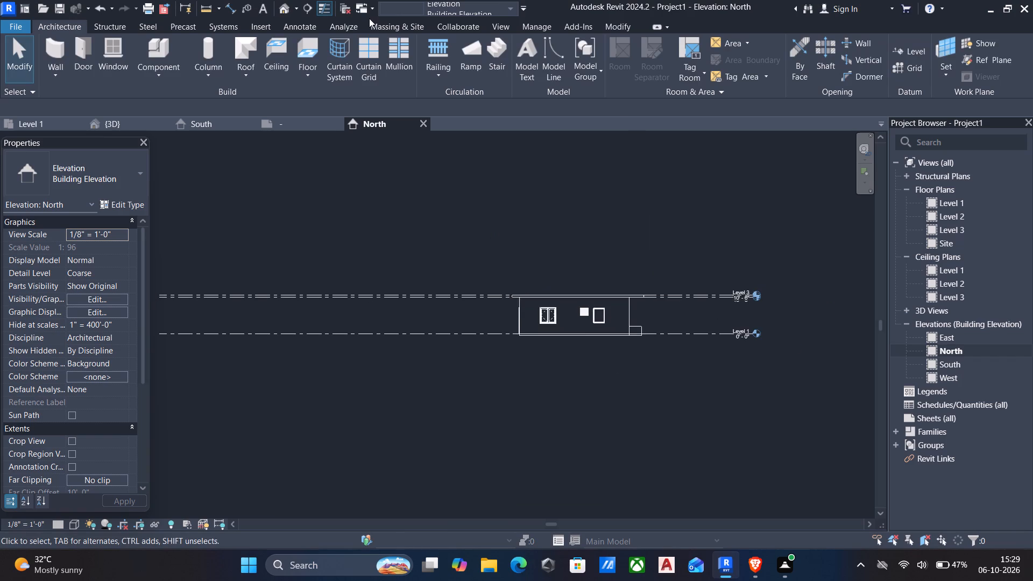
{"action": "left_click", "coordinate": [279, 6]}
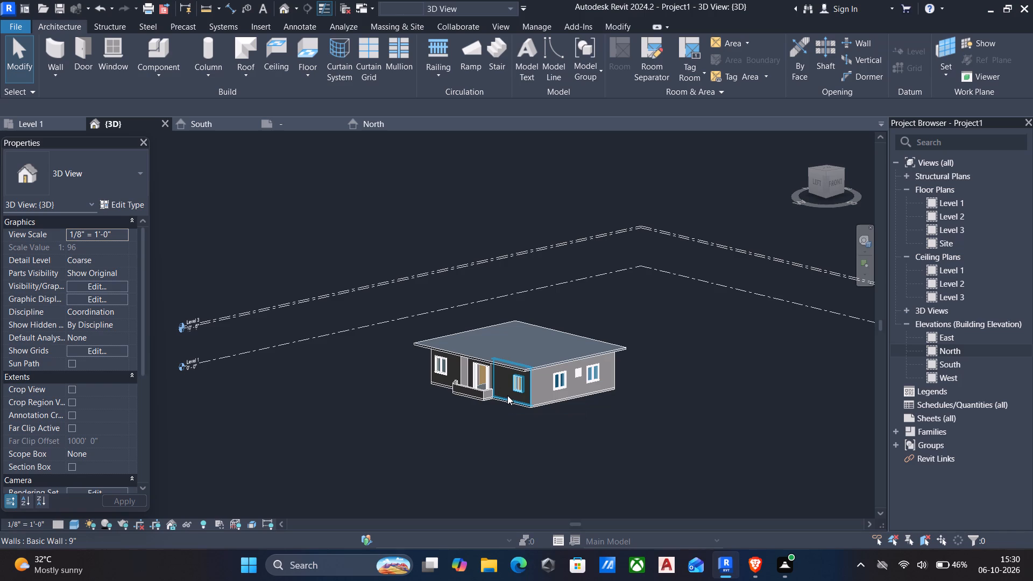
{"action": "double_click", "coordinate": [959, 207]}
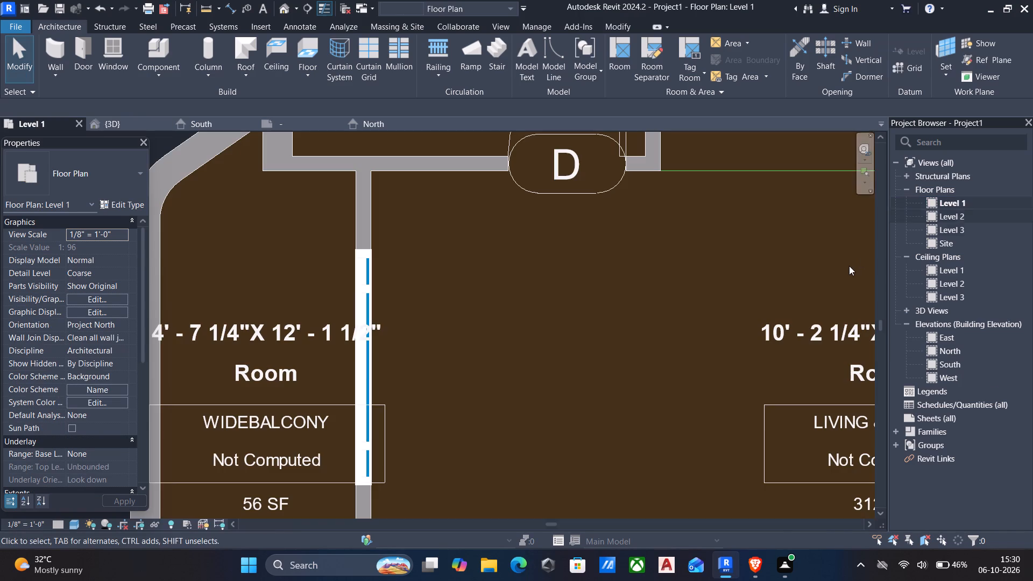
In the South elevation, add a full-length level above Level 3 with a 10' 0" offset, at 20' 6".
{"action": "double_click", "coordinate": [957, 364]}
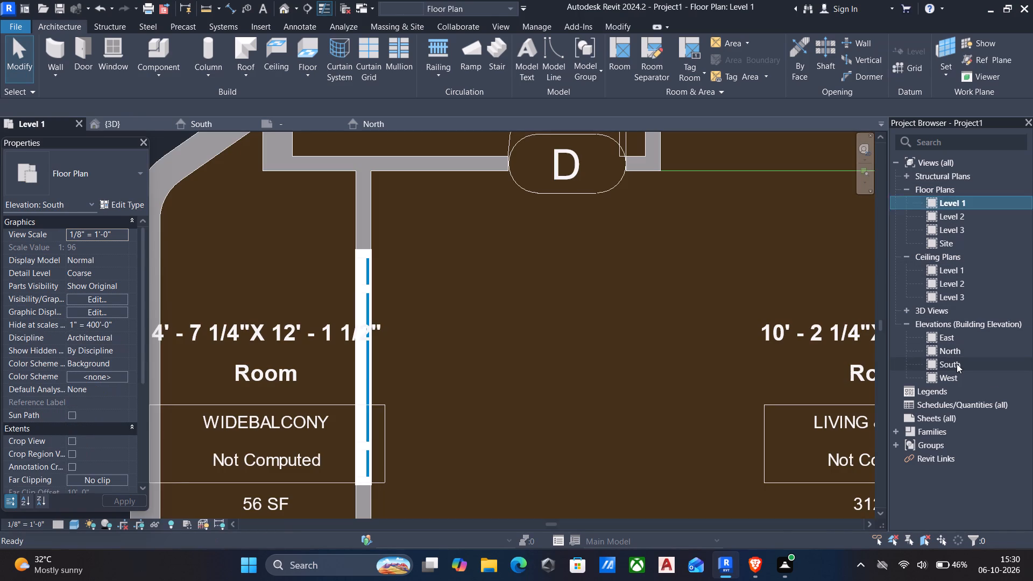
{"action": "scroll", "coordinate": [746, 318], "scroll_direction": "down", "scroll_amount": 3}
{"action": "left_click", "coordinate": [694, 266]}
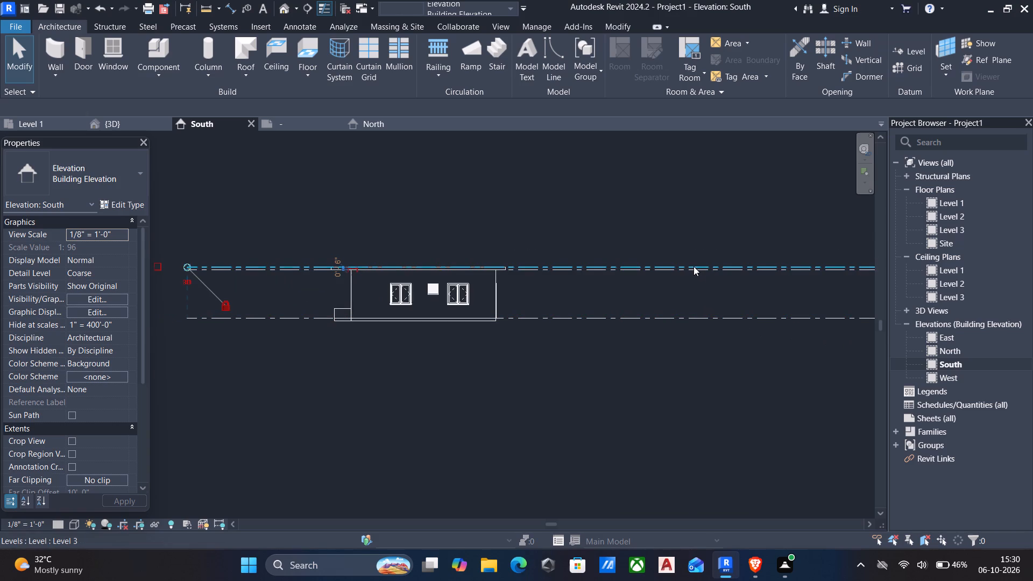
{"action": "key", "text": "l"}
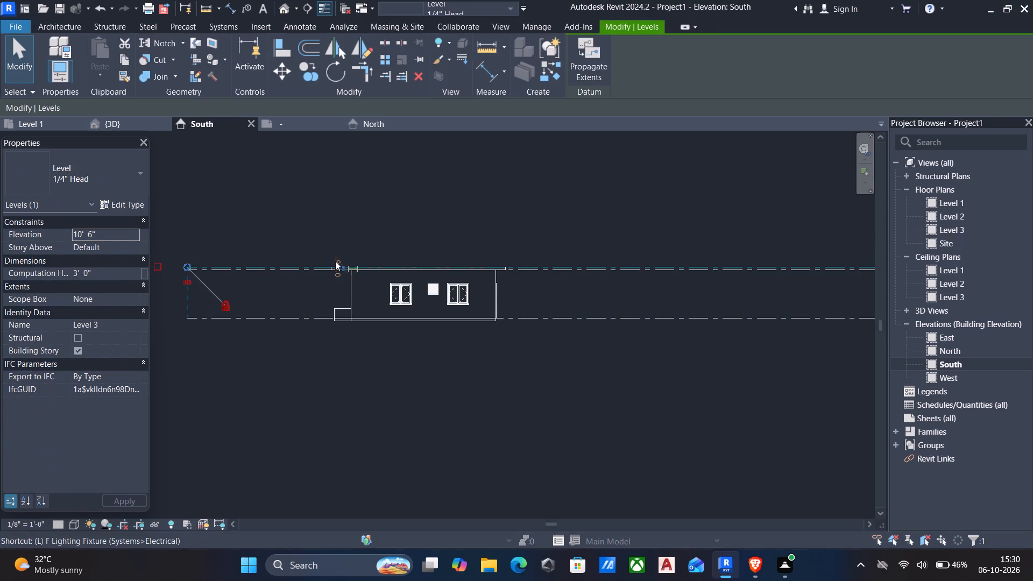
{"action": "middle_click_drag", "start_coordinate": [319, 278], "coordinate": [352, 290]}
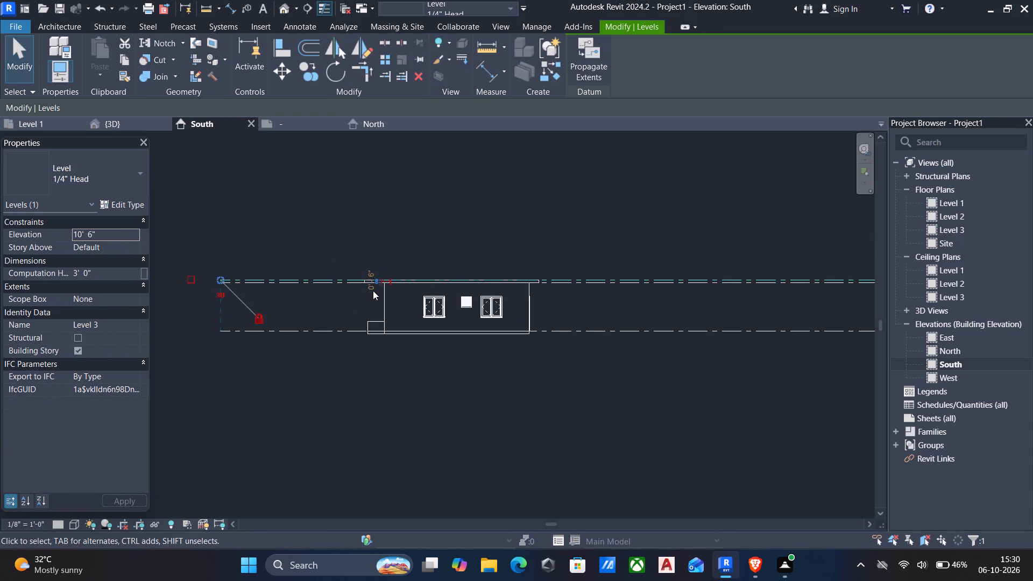
{"action": "key", "text": "l"}
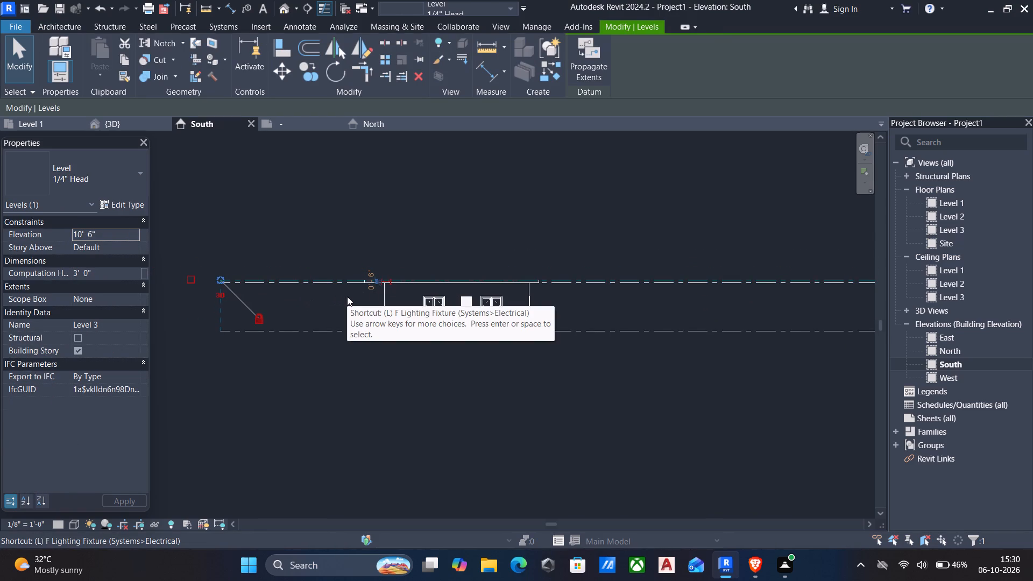
{"action": "key", "text": "Escape"}
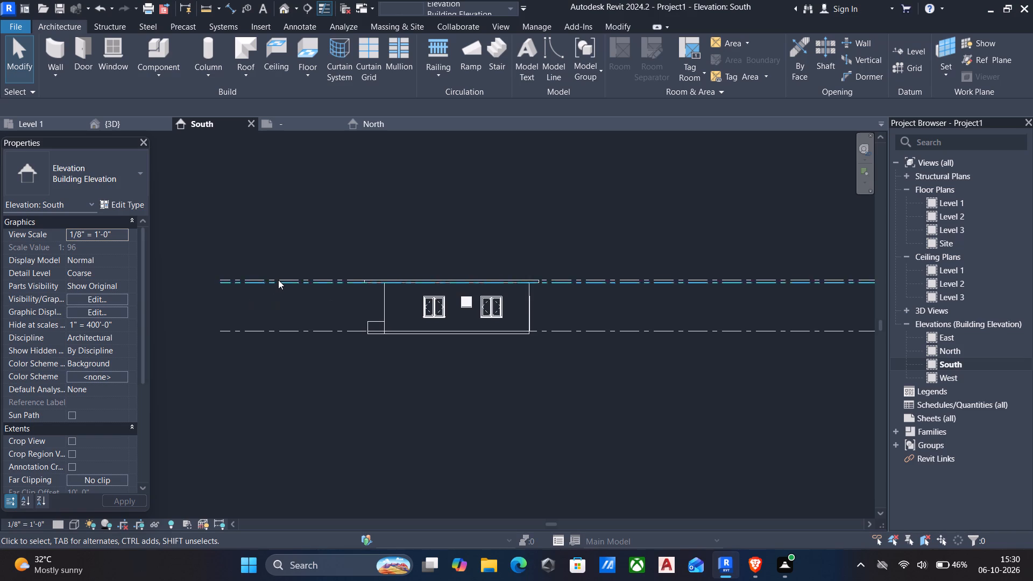
{"action": "left_click", "coordinate": [278, 277]}
{"action": "type", "text": "ll"}
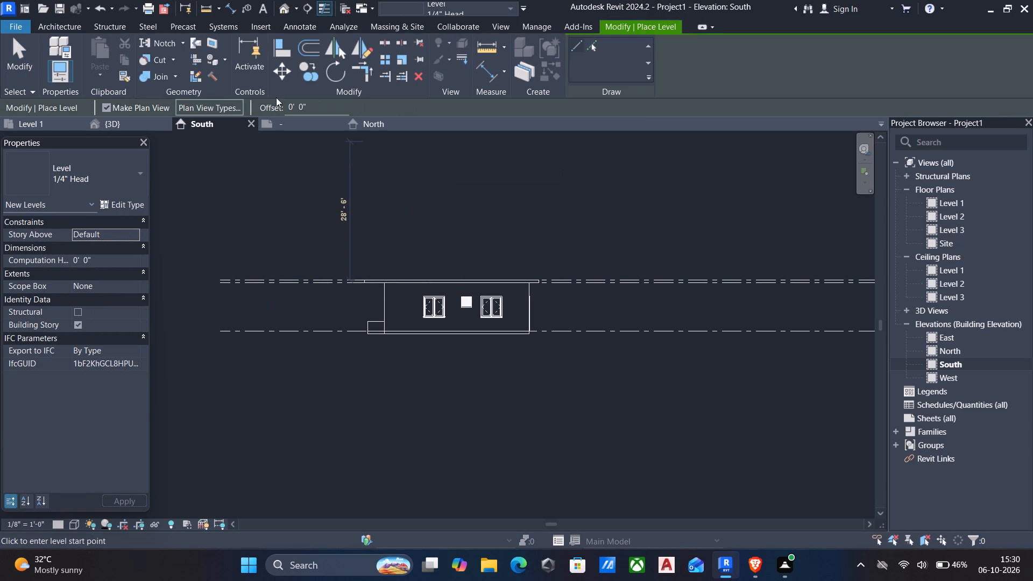
{"action": "left_click_drag", "start_coordinate": [323, 110], "coordinate": [186, 106]}
{"action": "type", "text": "10'"}
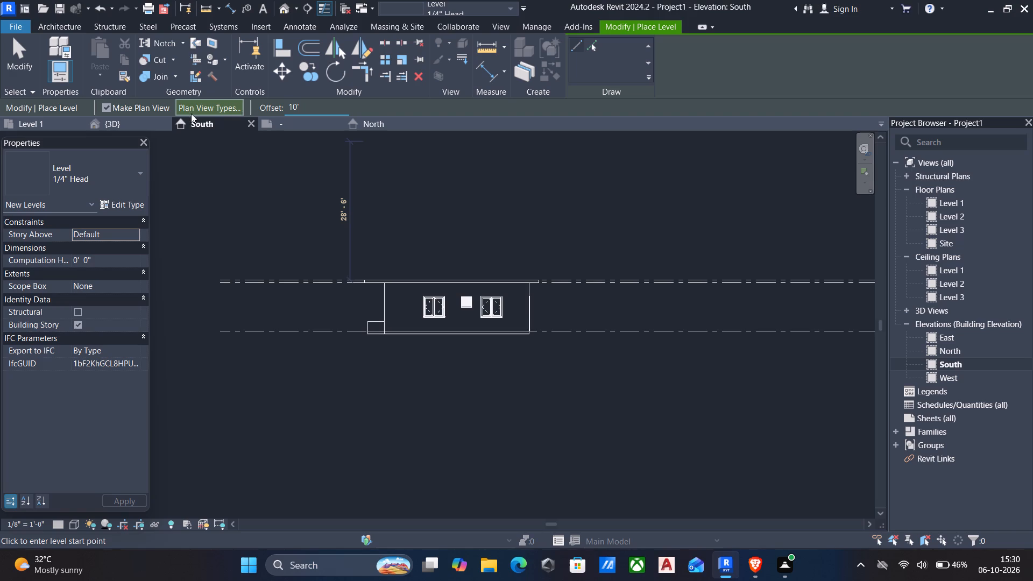
{"action": "scroll", "coordinate": [248, 281], "scroll_direction": "up", "scroll_amount": 4}
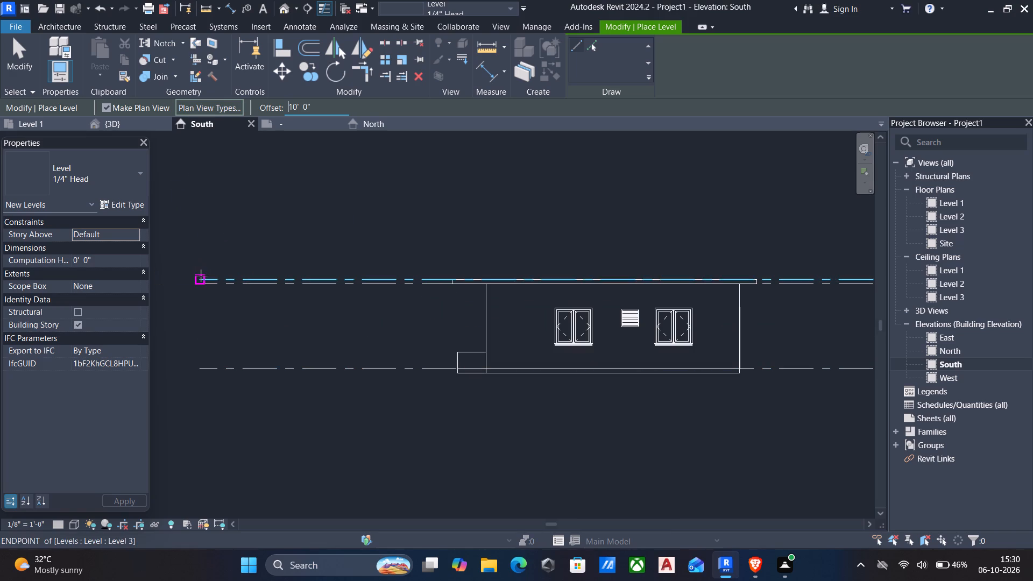
{"action": "left_click", "coordinate": [201, 275]}
{"action": "scroll", "coordinate": [364, 257], "scroll_direction": "down", "scroll_amount": 5}
{"action": "middle_click_drag", "start_coordinate": [427, 265], "coordinate": [417, 267]}
{"action": "scroll", "coordinate": [417, 267], "scroll_direction": "down", "scroll_amount": 1}
{"action": "middle_click", "coordinate": [450, 260]}
{"action": "scroll", "coordinate": [450, 260], "scroll_direction": "down", "scroll_amount": 4}
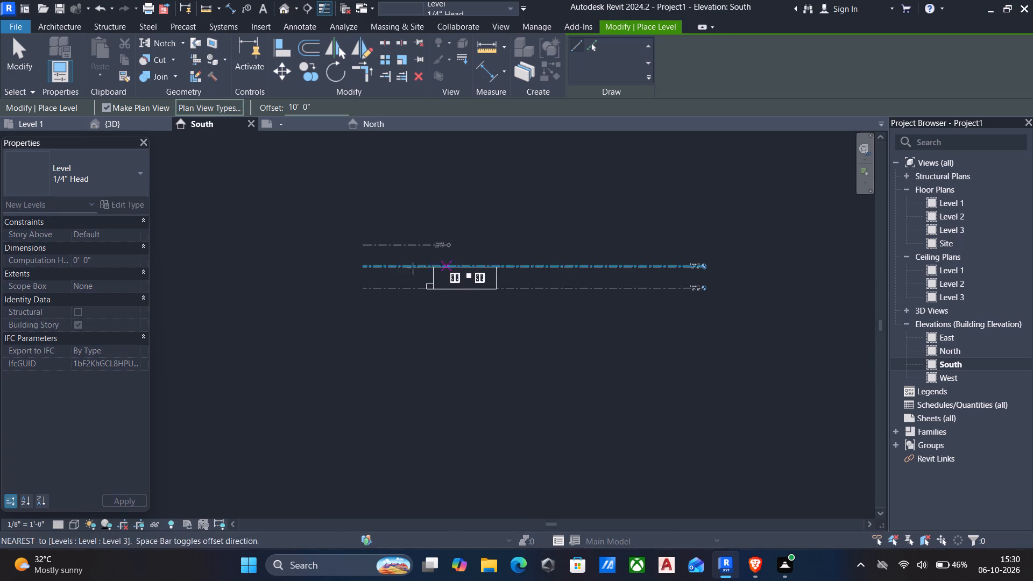
{"action": "scroll", "coordinate": [527, 243], "scroll_direction": "up", "scroll_amount": 3}
{"action": "scroll", "coordinate": [738, 251], "scroll_direction": "up", "scroll_amount": 4}
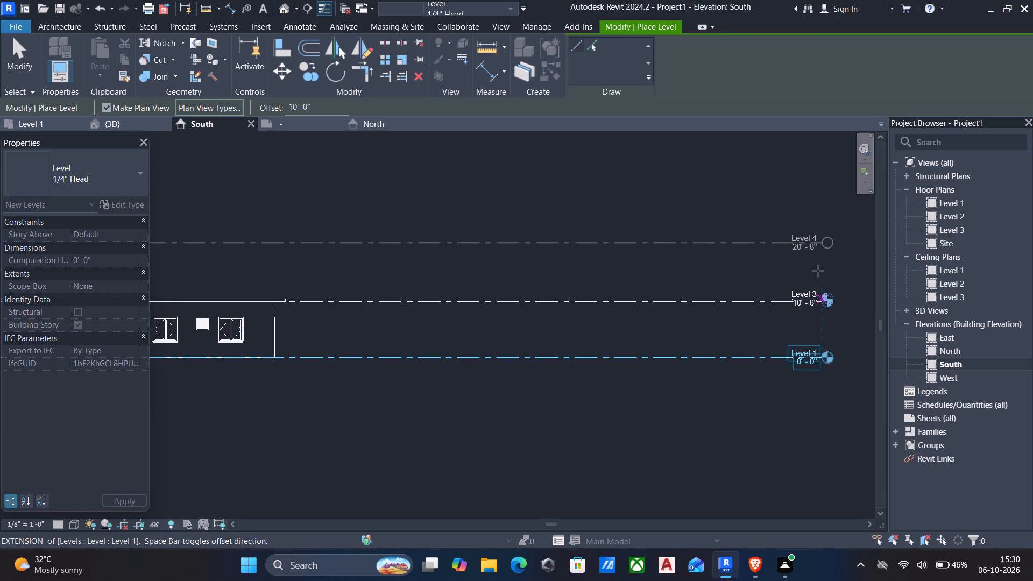
{"action": "left_click", "coordinate": [818, 271]}
{"action": "key", "text": "Escape"}
{"action": "scroll", "coordinate": [694, 266], "scroll_direction": "down", "scroll_amount": 5}
{"action": "key", "text": "Escape"}
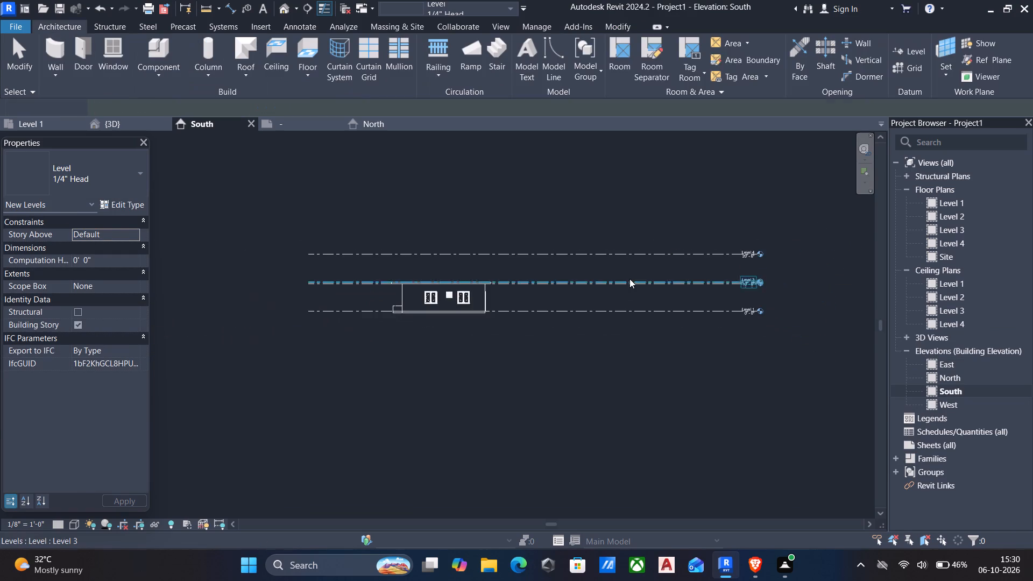
Delete the 6" flat roof from the top of the house in the South elevation.
{"action": "scroll", "coordinate": [629, 279], "scroll_direction": "up", "scroll_amount": 5}
{"action": "scroll", "coordinate": [279, 287], "scroll_direction": "up", "scroll_amount": 5}
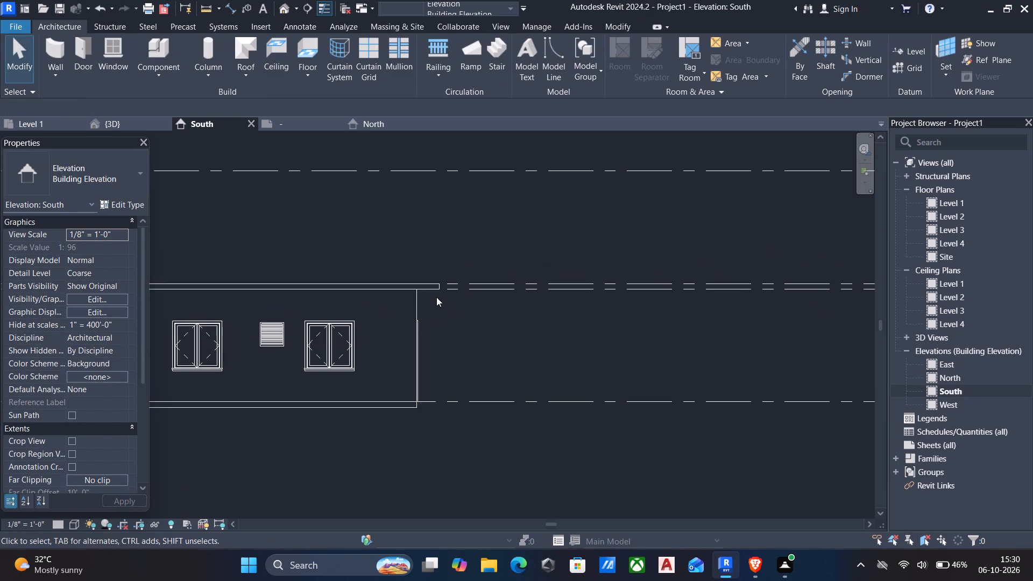
{"action": "left_click", "coordinate": [437, 289]}
{"action": "key", "text": "Delete"}
Add a full-length level above Level 4 with a 0' 6" offset, at 21' 0".
{"action": "scroll", "coordinate": [457, 294], "scroll_direction": "down", "scroll_amount": 3}
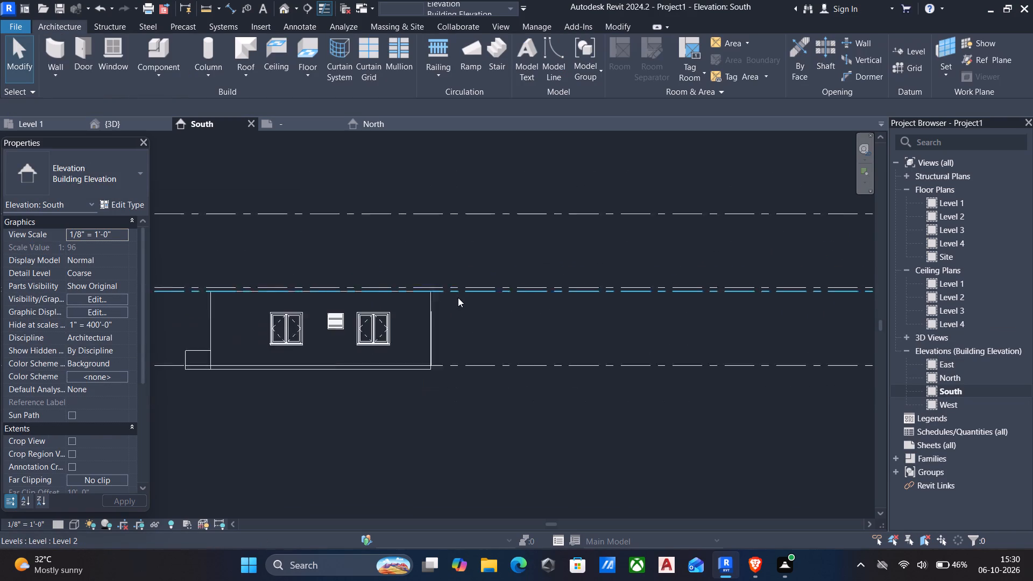
{"action": "scroll", "coordinate": [458, 297], "scroll_direction": "down", "scroll_amount": 4}
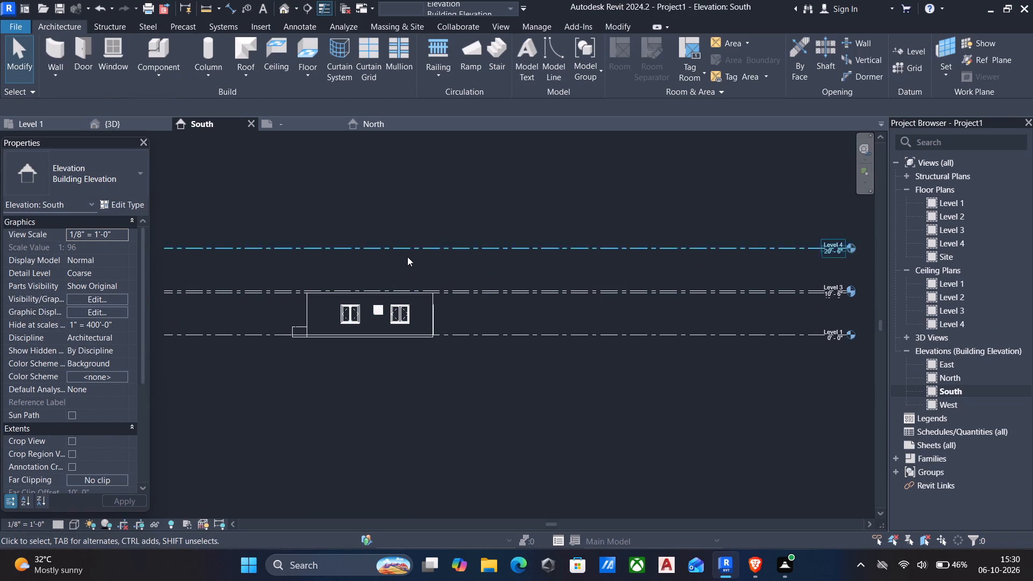
{"action": "left_click", "coordinate": [400, 250]}
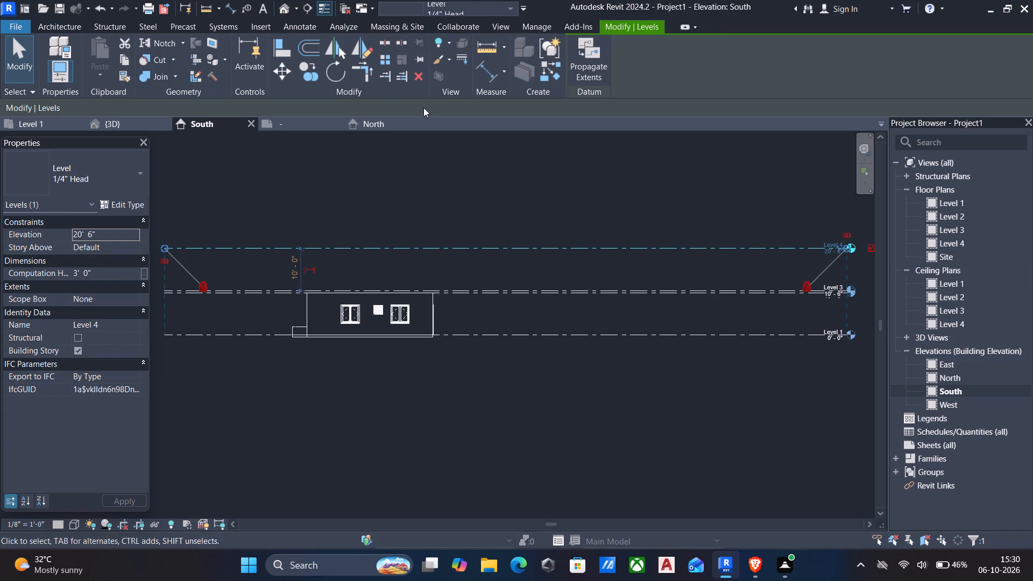
{"action": "key", "text": "l"}
{"action": "key", "text": "l"}
{"action": "scroll", "coordinate": [442, 222], "scroll_direction": "down", "scroll_amount": 2}
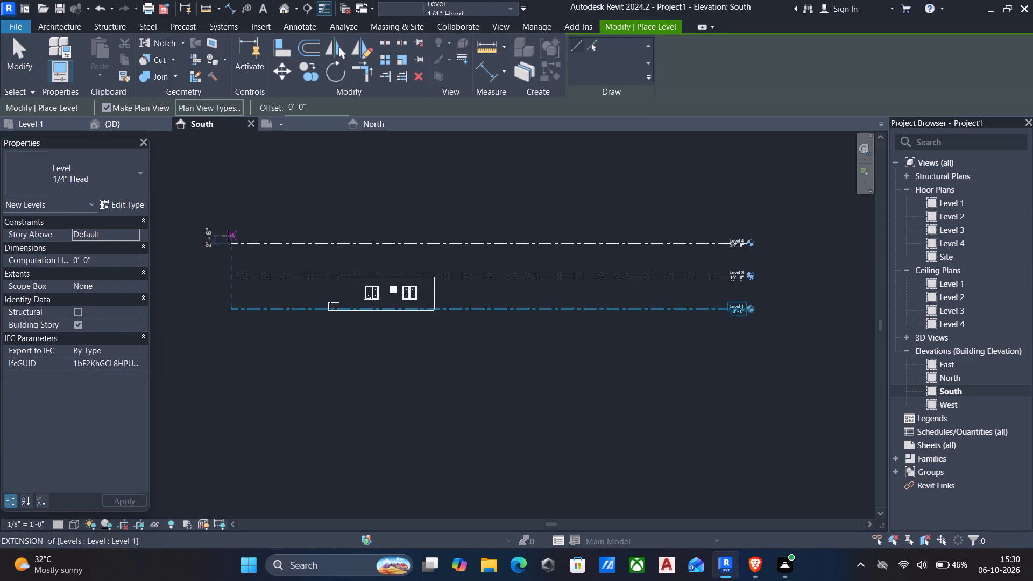
{"action": "left_click_drag", "start_coordinate": [334, 108], "coordinate": [163, 96]}
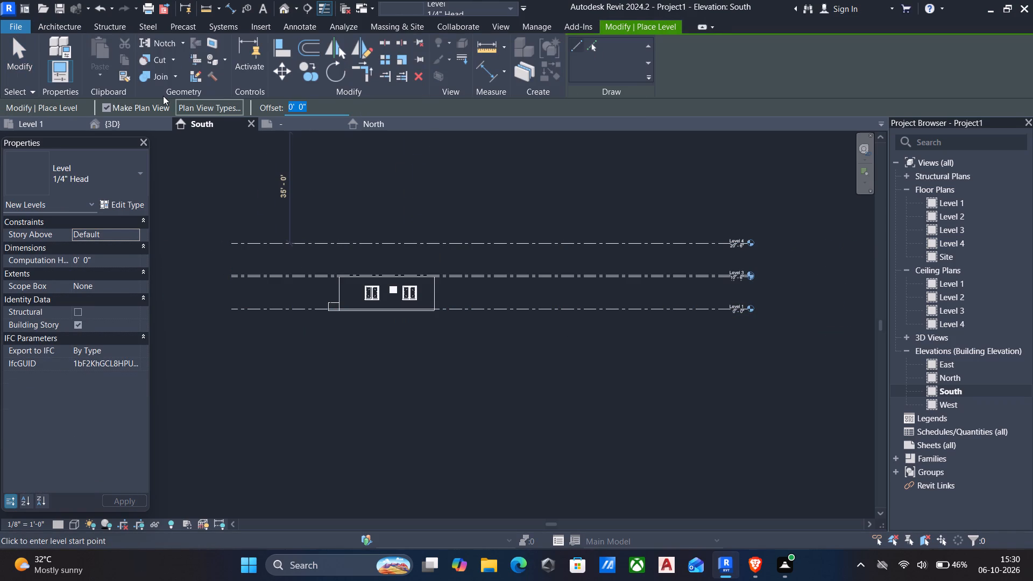
{"action": "key", "text": "1"}
{"action": "key", "text": "BackSpace"}
{"action": "key", "text": "BackSpace"}
{"action": "key", "text": "6"}
{"action": "key", "text": "shift+quotedbl"}
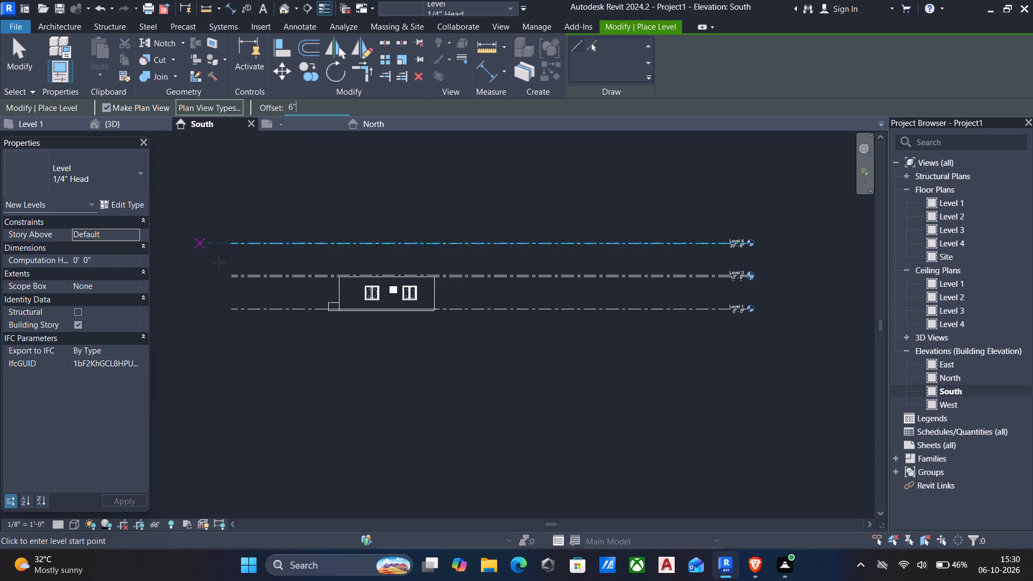
{"action": "left_click", "coordinate": [230, 239]}
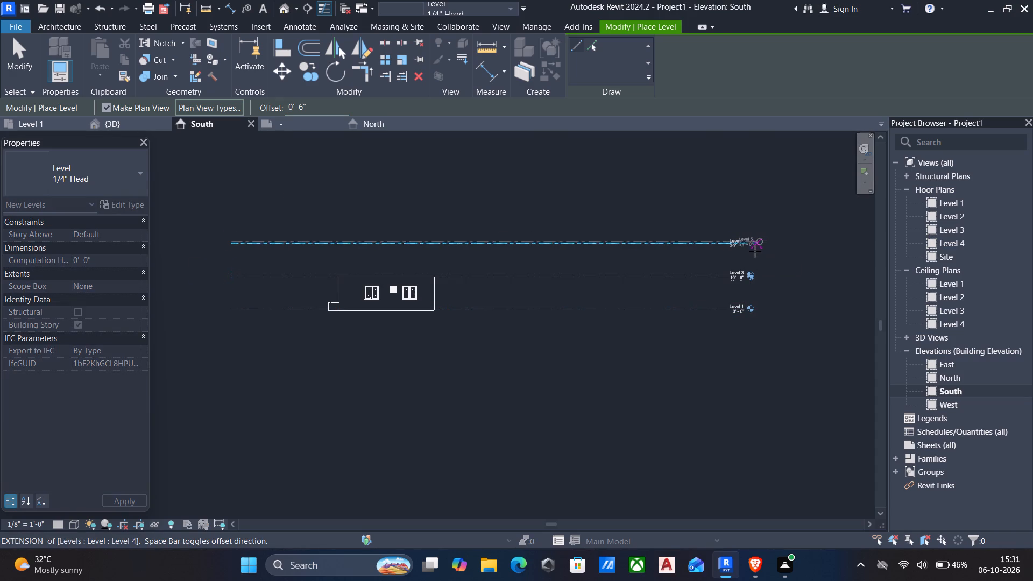
{"action": "scroll", "coordinate": [749, 245], "scroll_direction": "up", "scroll_amount": 3}
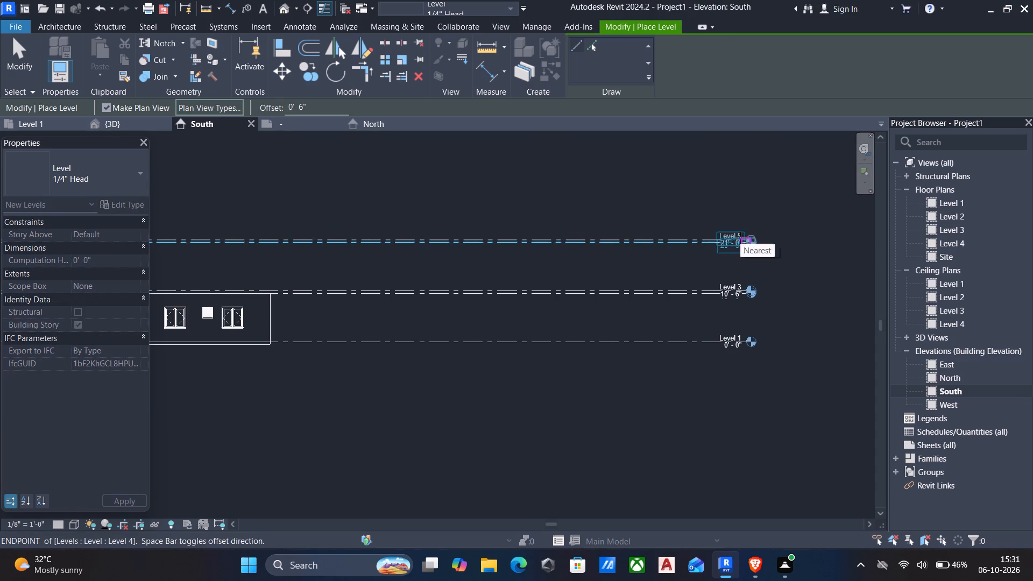
{"action": "left_click", "coordinate": [740, 238]}
{"action": "key", "text": "Escape"}
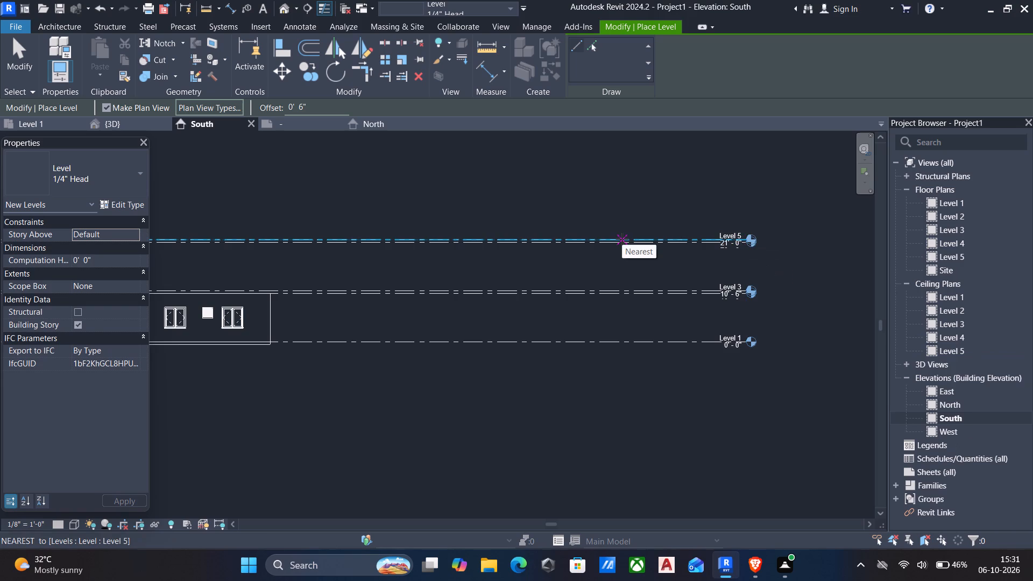
{"action": "key", "text": "Escape"}
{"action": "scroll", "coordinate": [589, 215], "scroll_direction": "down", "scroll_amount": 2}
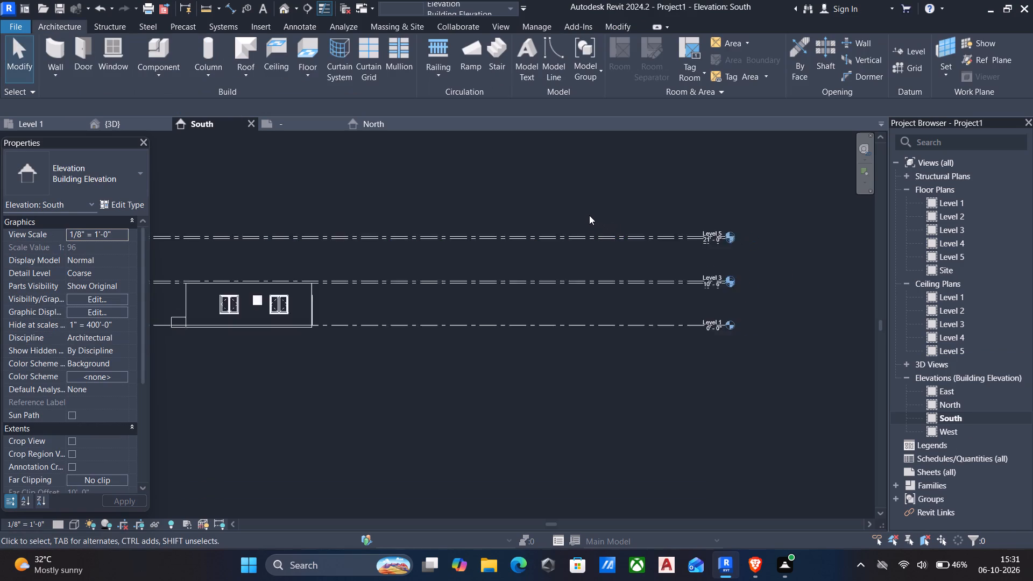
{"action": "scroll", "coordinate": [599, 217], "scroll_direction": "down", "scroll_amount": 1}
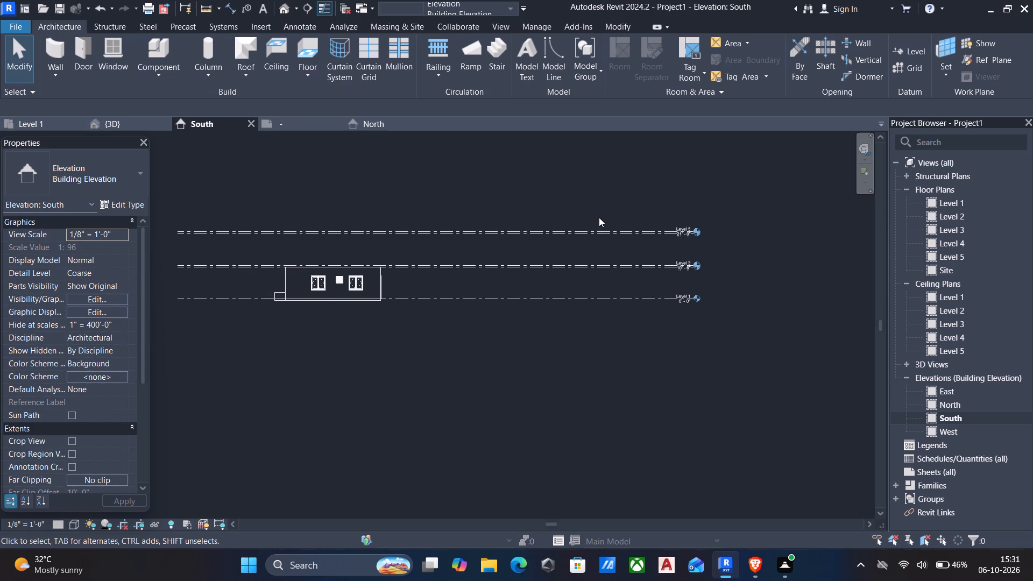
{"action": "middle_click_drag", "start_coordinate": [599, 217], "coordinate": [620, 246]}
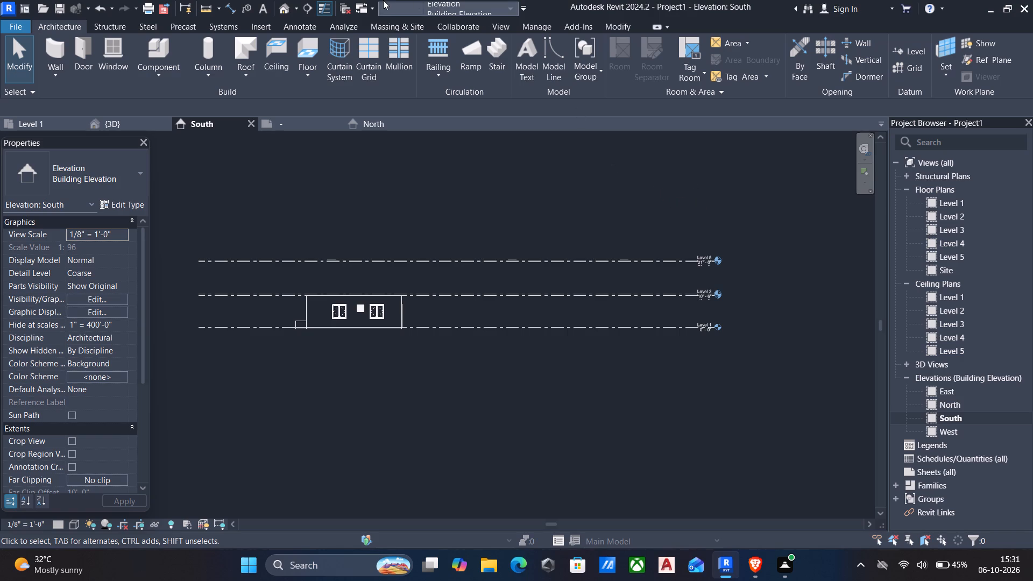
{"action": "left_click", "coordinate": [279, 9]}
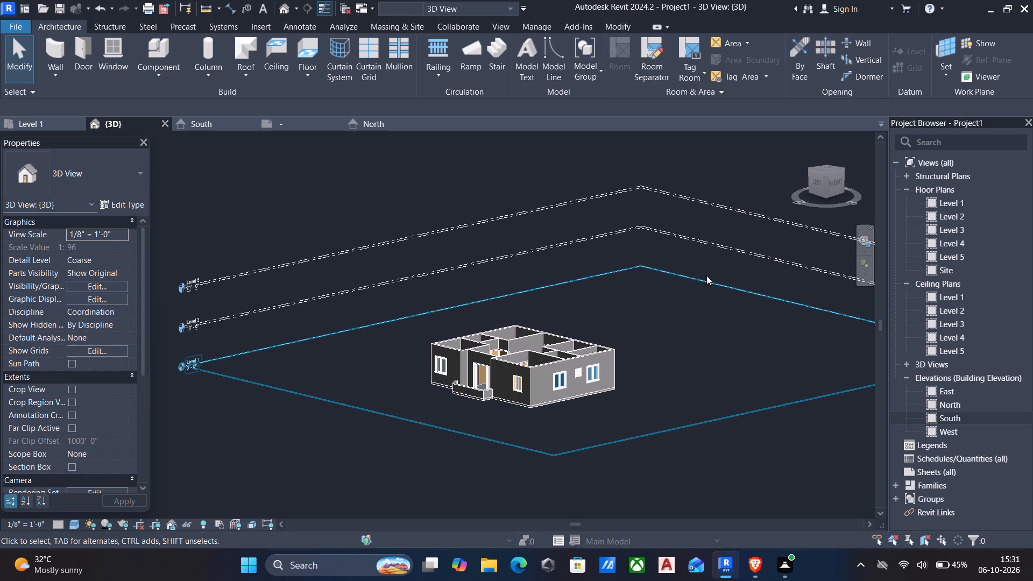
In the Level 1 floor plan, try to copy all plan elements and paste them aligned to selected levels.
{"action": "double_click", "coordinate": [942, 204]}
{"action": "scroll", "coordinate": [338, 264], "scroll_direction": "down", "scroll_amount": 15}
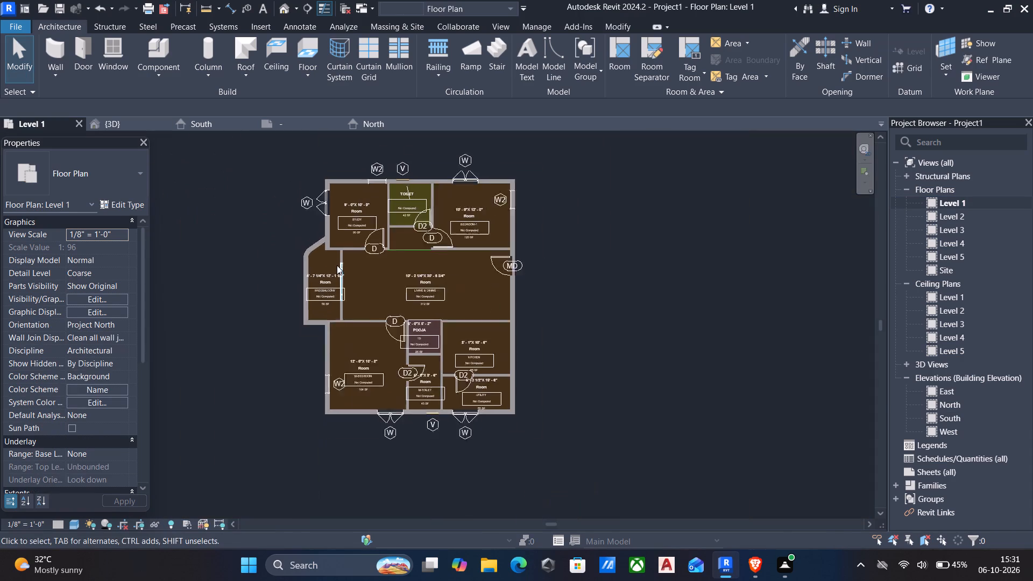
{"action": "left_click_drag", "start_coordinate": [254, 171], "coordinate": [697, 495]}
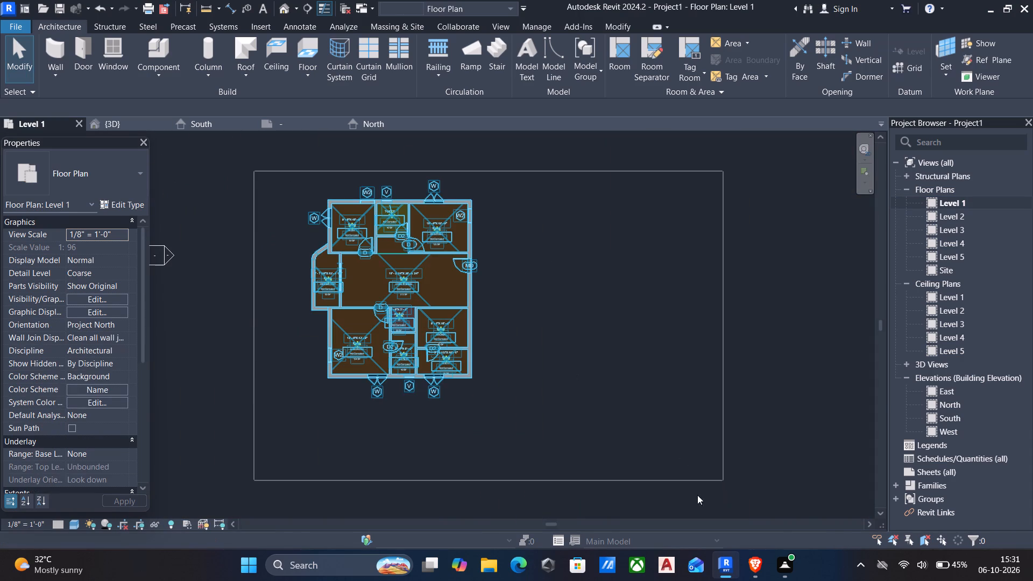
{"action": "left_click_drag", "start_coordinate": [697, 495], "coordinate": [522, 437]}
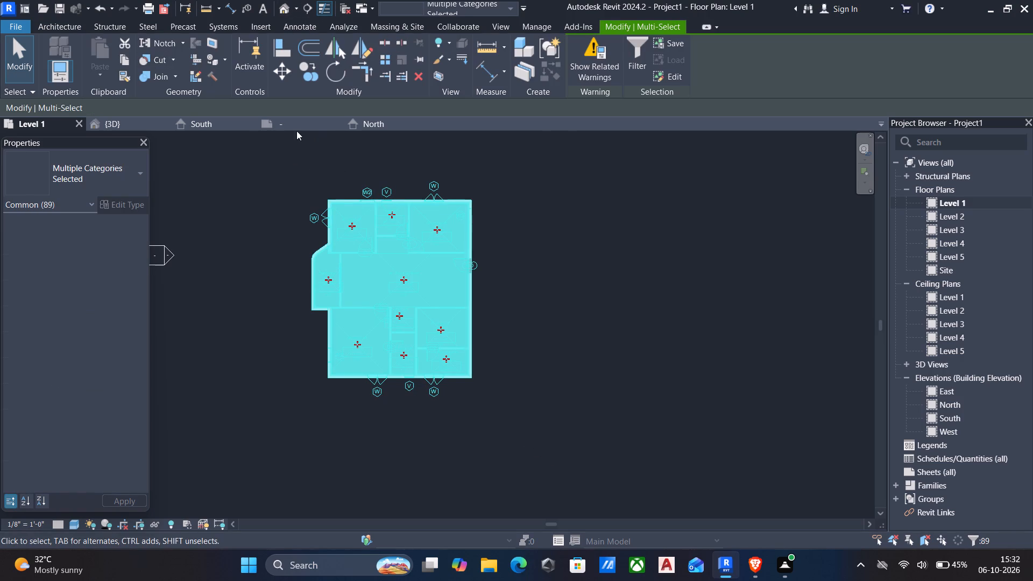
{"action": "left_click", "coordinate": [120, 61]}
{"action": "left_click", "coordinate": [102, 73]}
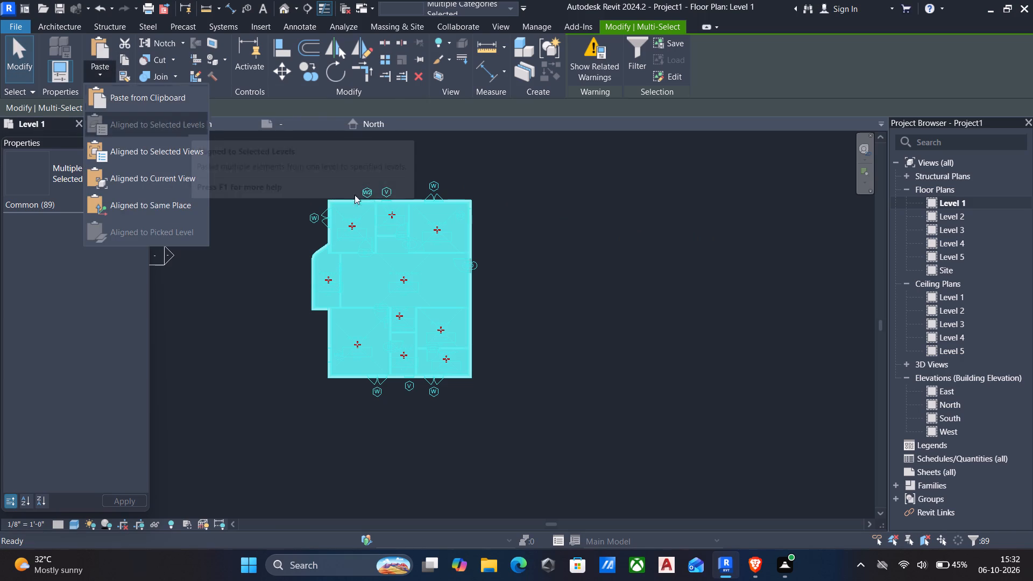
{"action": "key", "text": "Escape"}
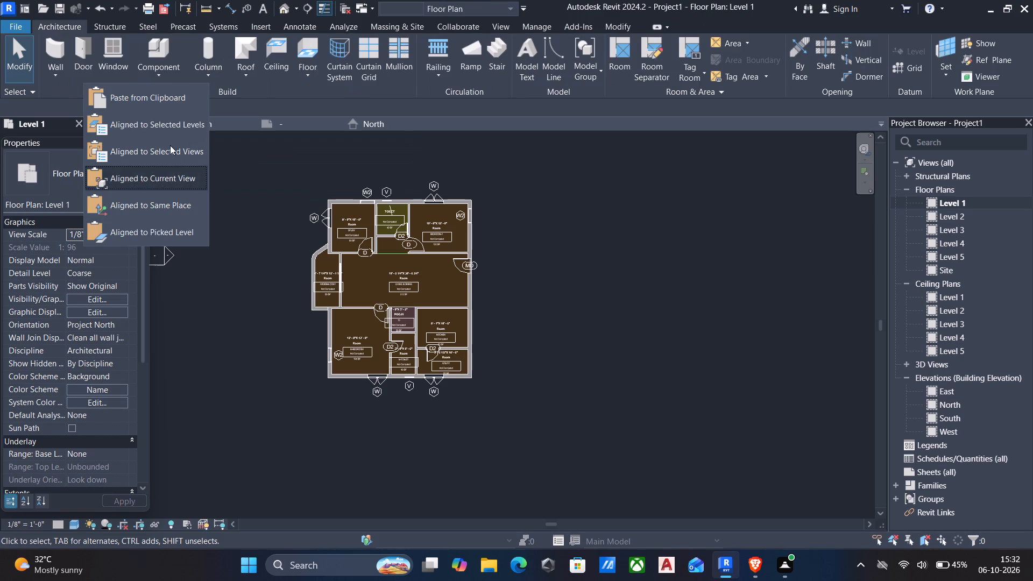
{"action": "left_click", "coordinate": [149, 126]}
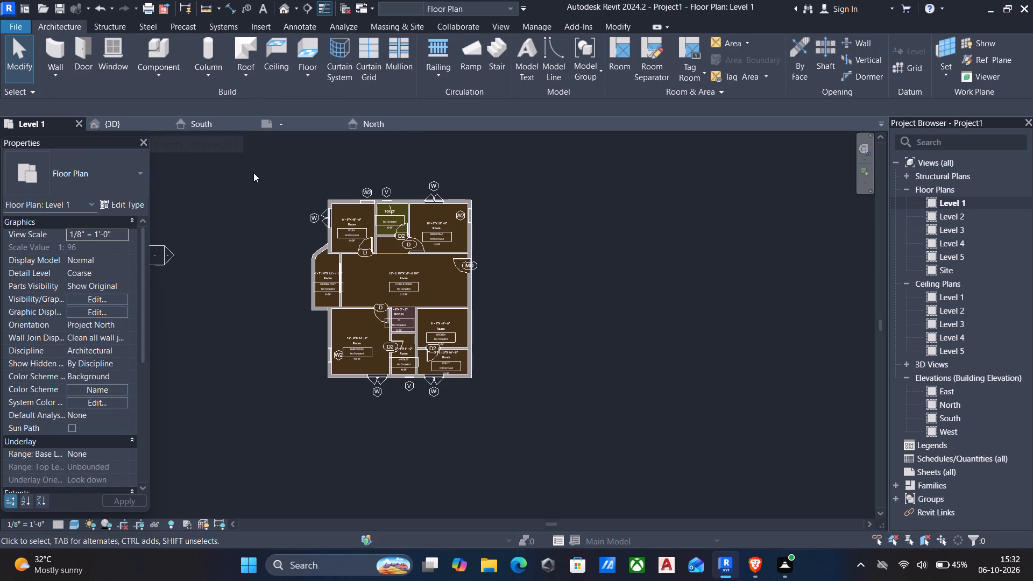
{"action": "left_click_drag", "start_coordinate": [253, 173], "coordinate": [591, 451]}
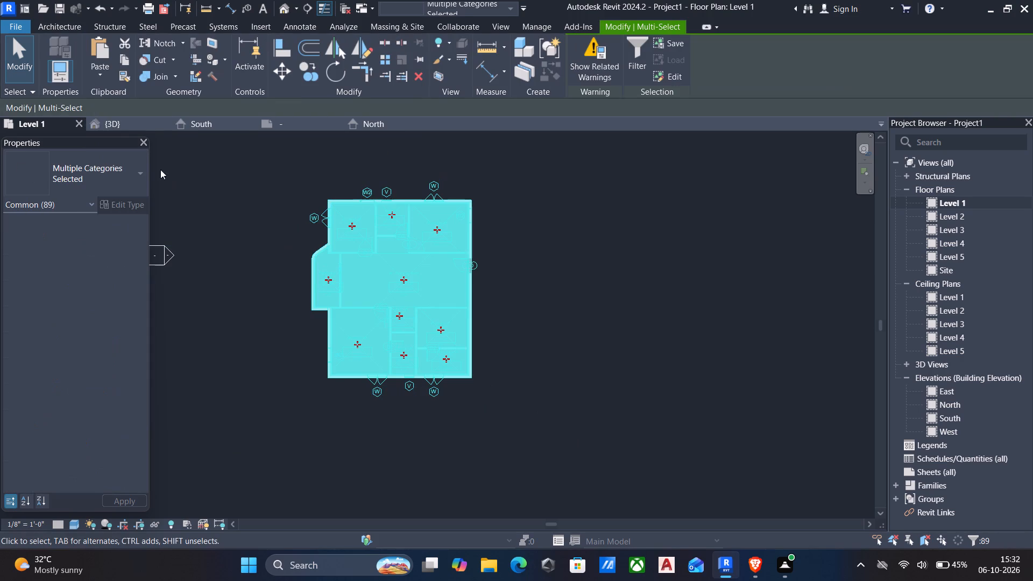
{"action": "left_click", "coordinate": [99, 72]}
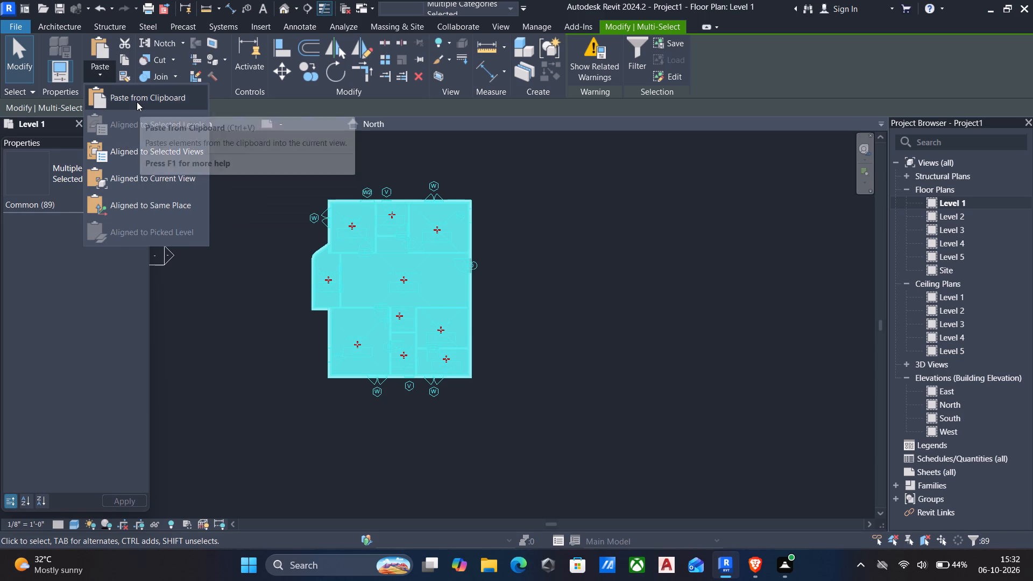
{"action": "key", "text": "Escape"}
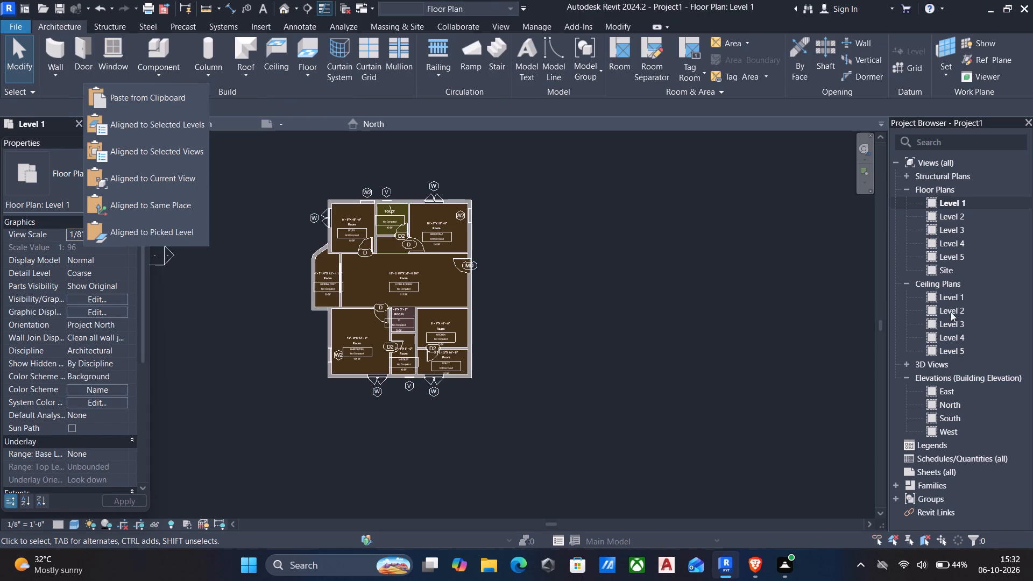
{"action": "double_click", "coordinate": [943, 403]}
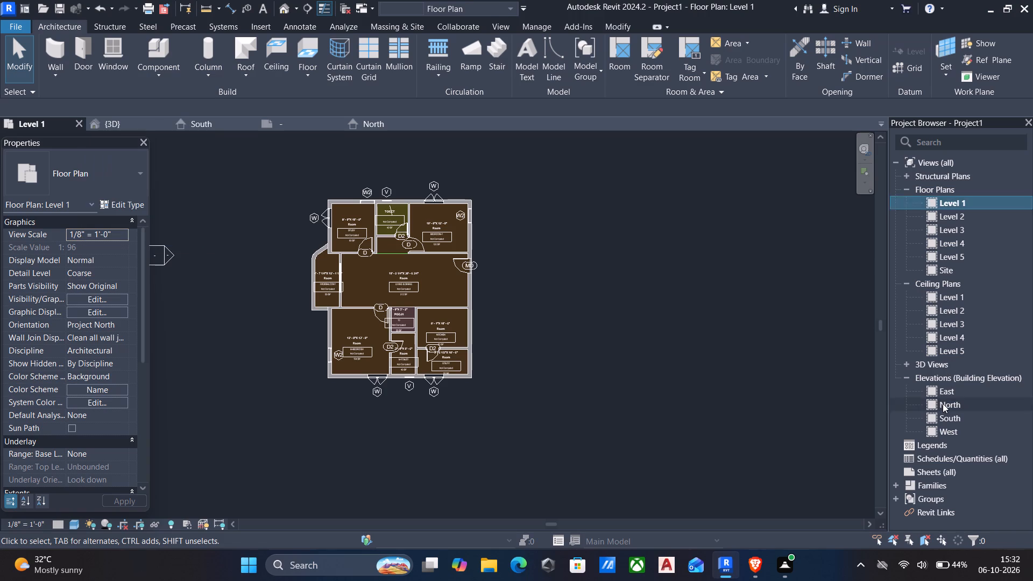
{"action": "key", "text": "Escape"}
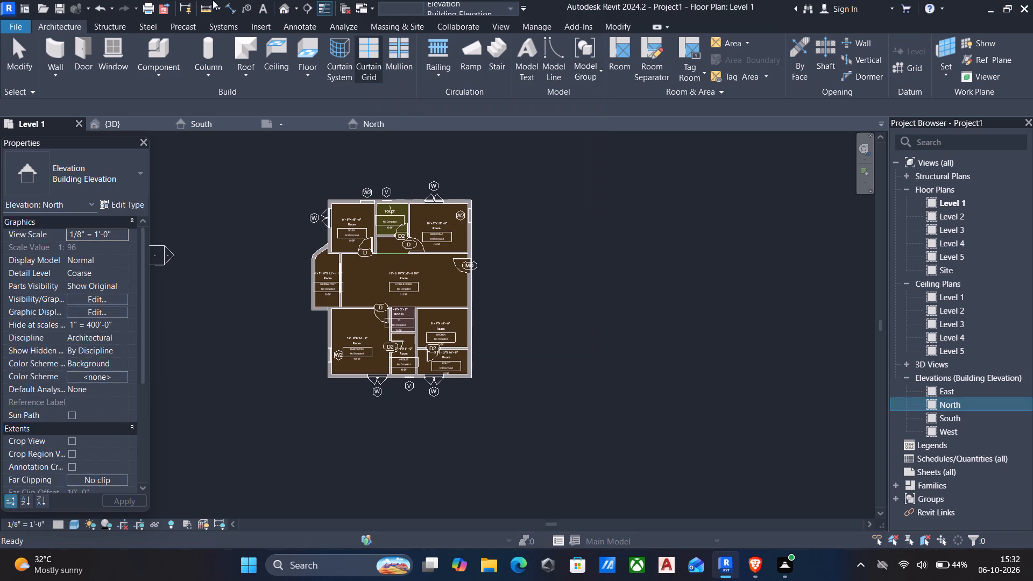
In the 3D view, copy the entire Level 1 house model and paste it aligned to Level 2.
{"action": "left_click", "coordinate": [286, 10]}
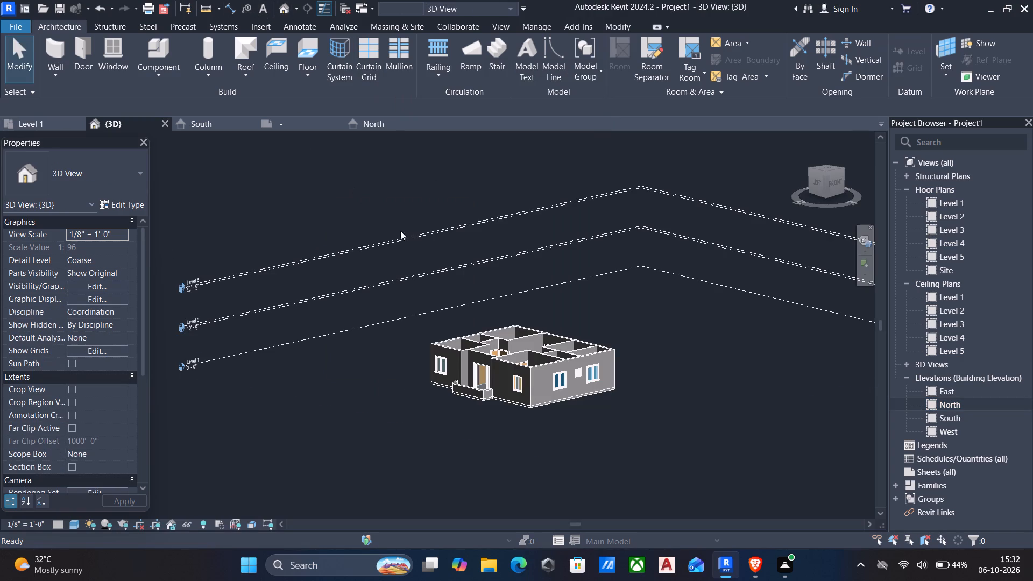
{"action": "left_click_drag", "start_coordinate": [605, 466], "coordinate": [418, 366]}
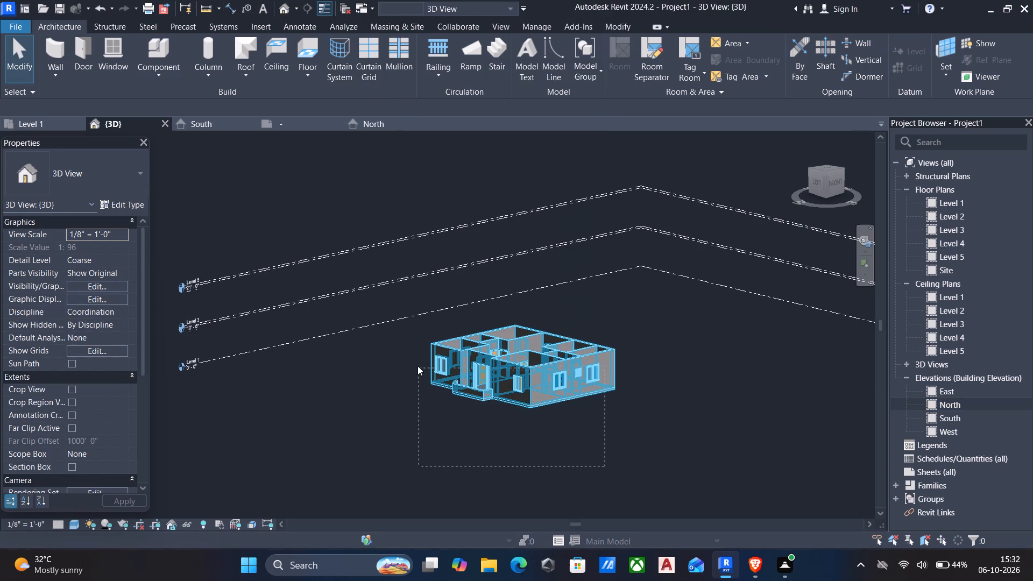
{"action": "left_click_drag", "start_coordinate": [418, 366], "coordinate": [437, 318]}
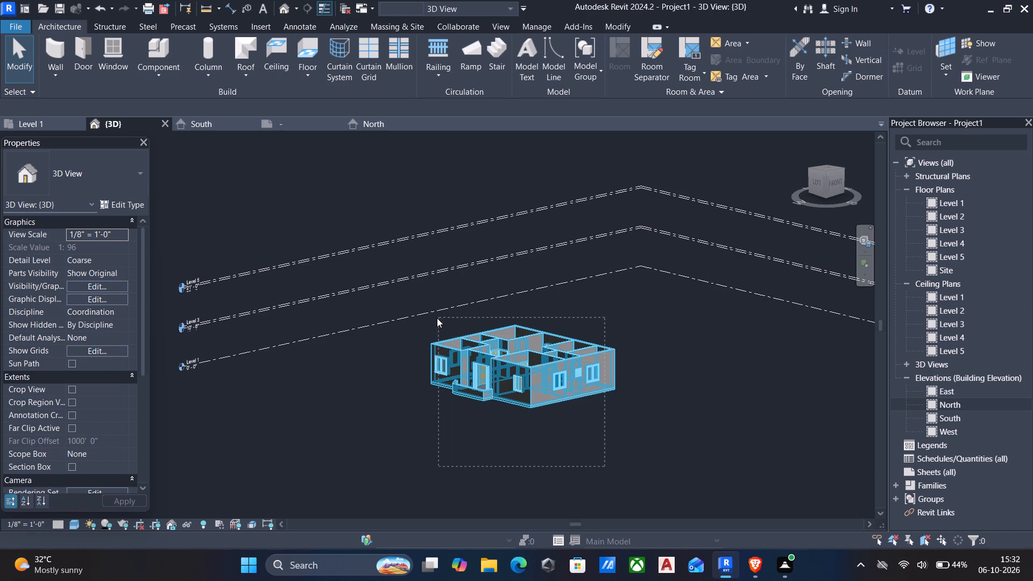
{"action": "left_click_drag", "start_coordinate": [437, 318], "coordinate": [430, 324]}
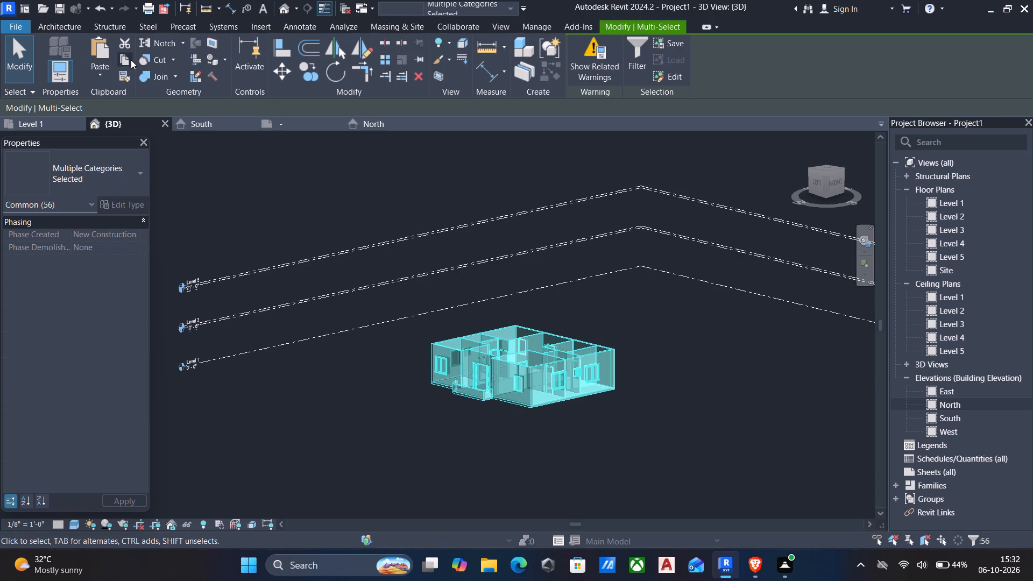
{"action": "left_click", "coordinate": [130, 60]}
{"action": "left_click", "coordinate": [105, 80]}
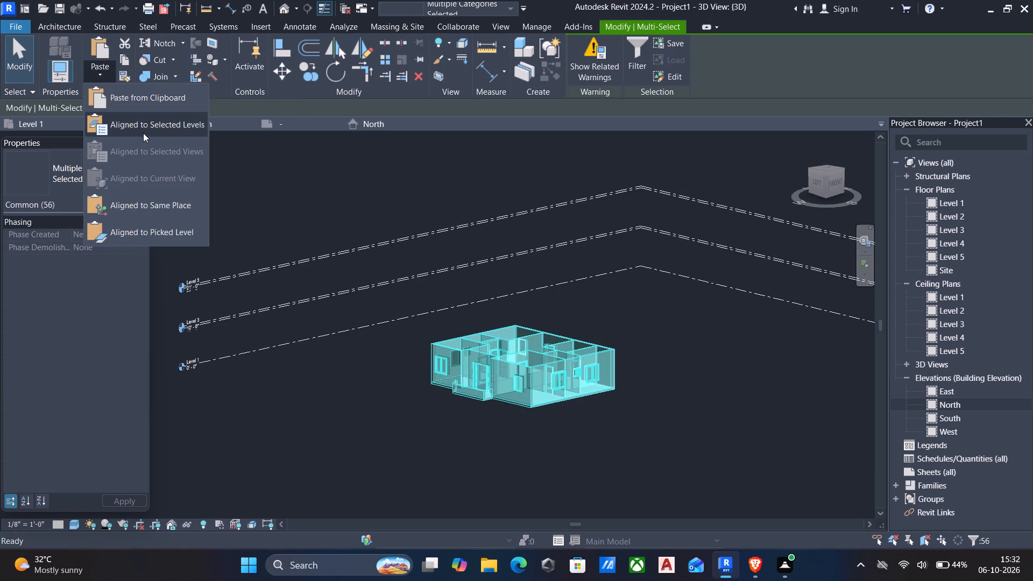
{"action": "left_click", "coordinate": [142, 131]}
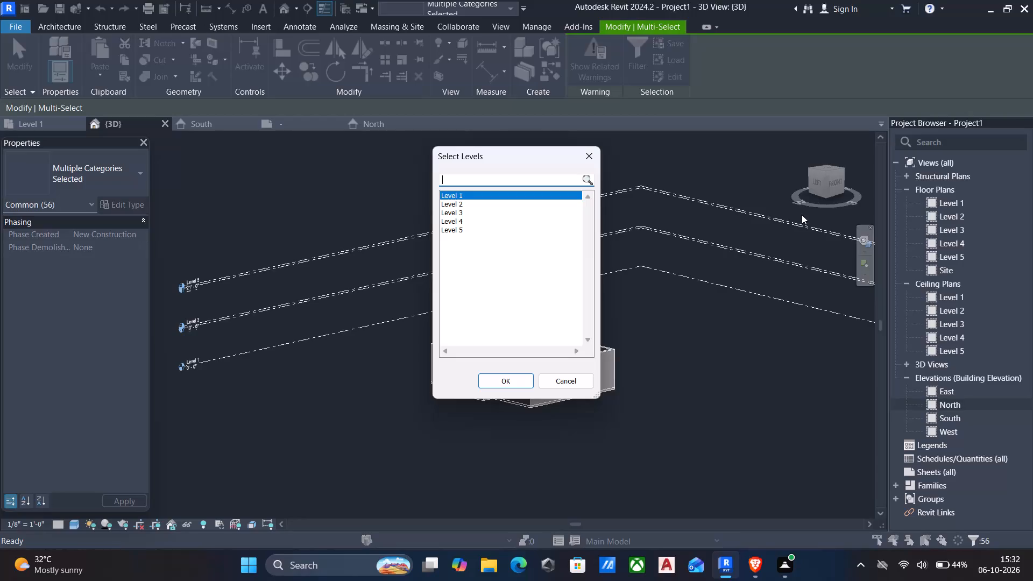
{"action": "left_click", "coordinate": [452, 201]}
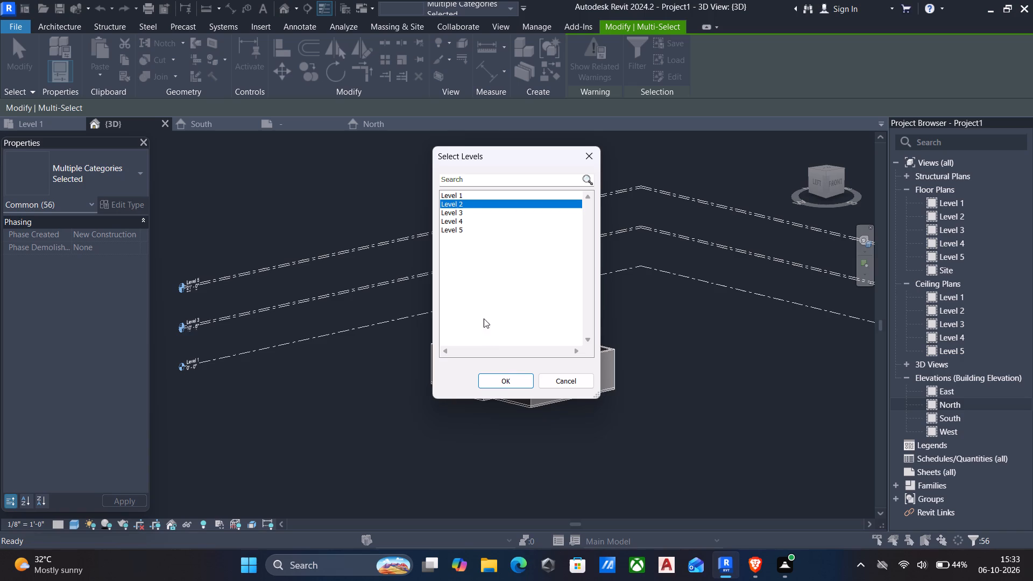
{"action": "left_click", "coordinate": [492, 384]}
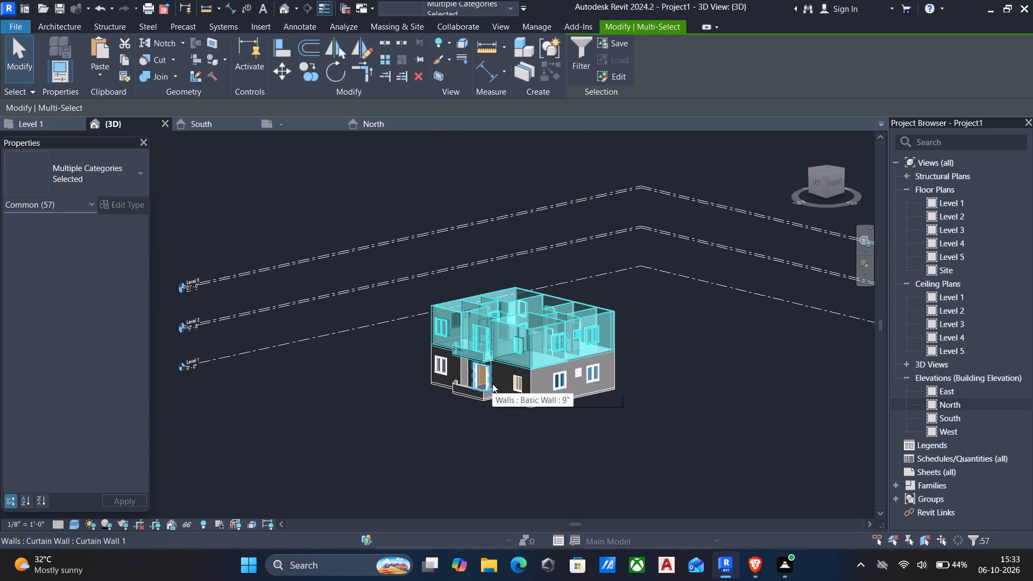
{"action": "key", "text": "Escape"}
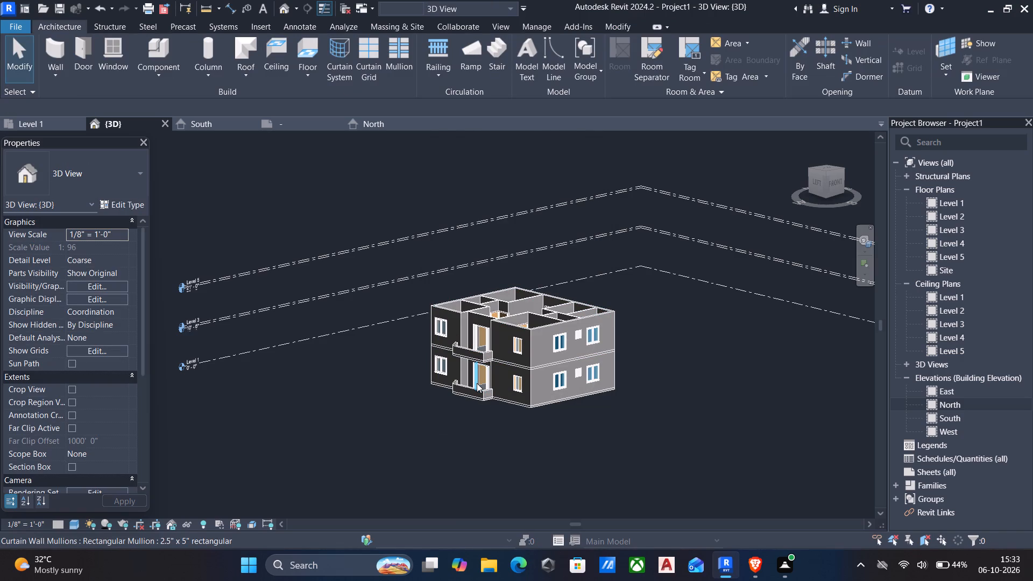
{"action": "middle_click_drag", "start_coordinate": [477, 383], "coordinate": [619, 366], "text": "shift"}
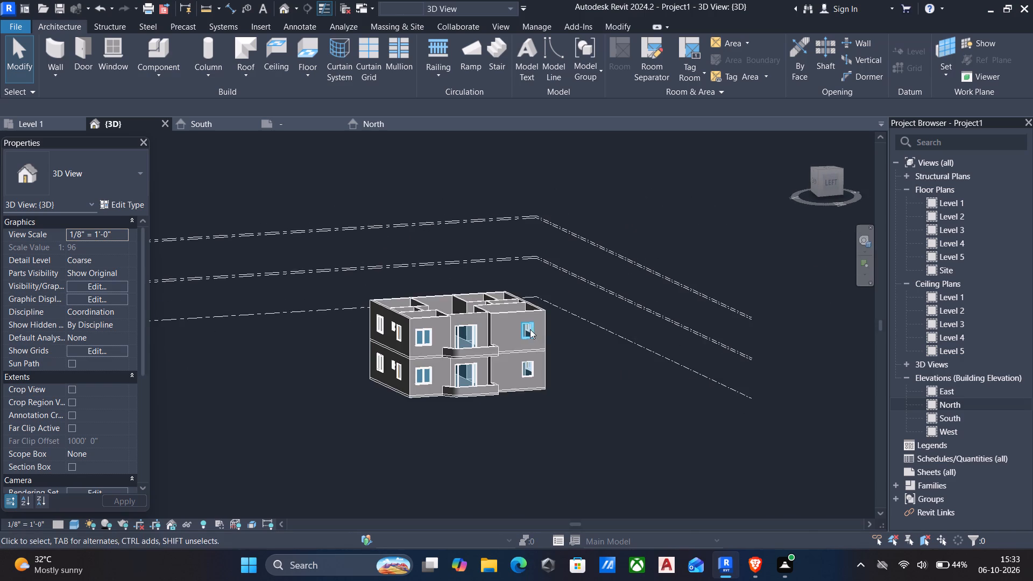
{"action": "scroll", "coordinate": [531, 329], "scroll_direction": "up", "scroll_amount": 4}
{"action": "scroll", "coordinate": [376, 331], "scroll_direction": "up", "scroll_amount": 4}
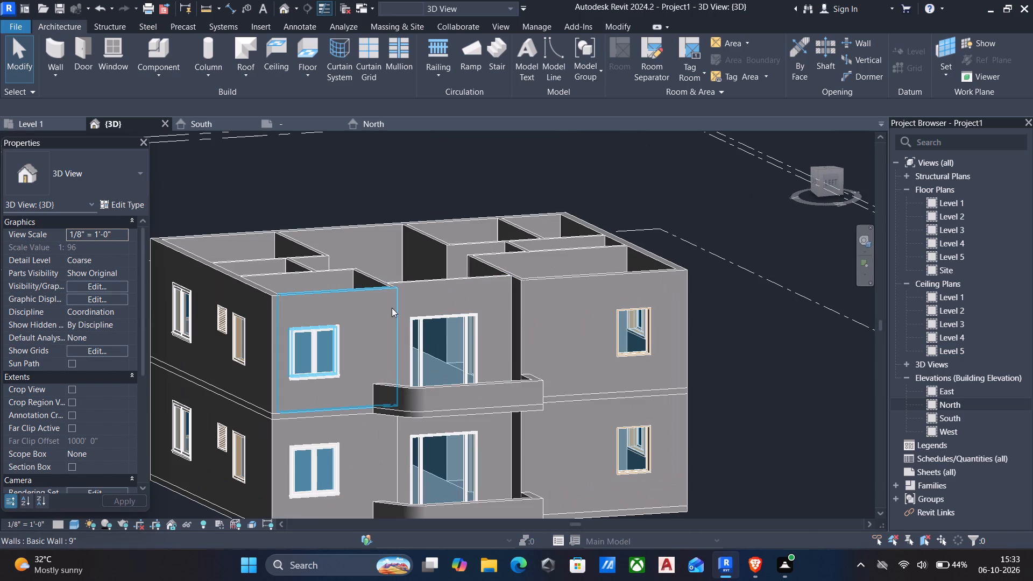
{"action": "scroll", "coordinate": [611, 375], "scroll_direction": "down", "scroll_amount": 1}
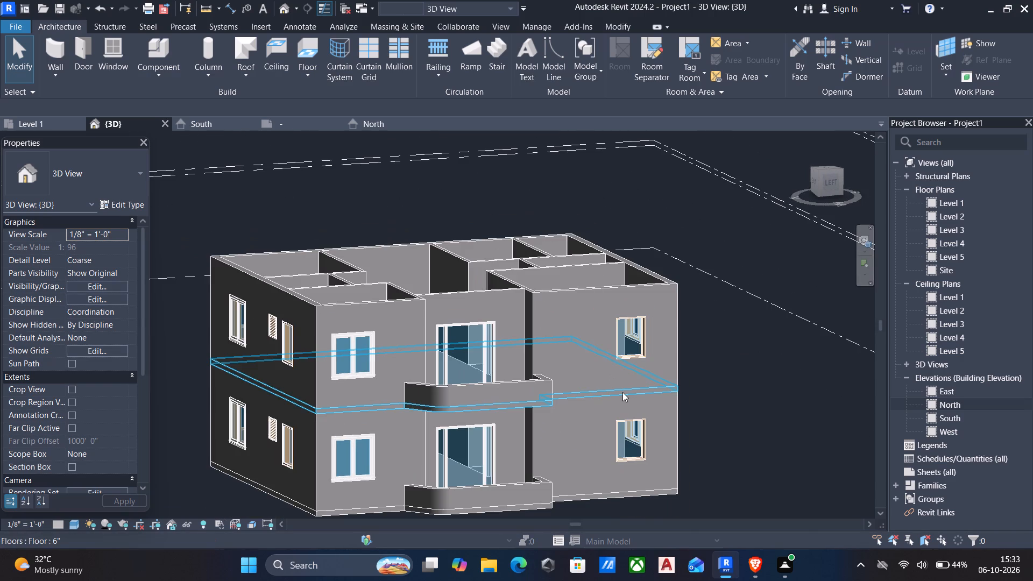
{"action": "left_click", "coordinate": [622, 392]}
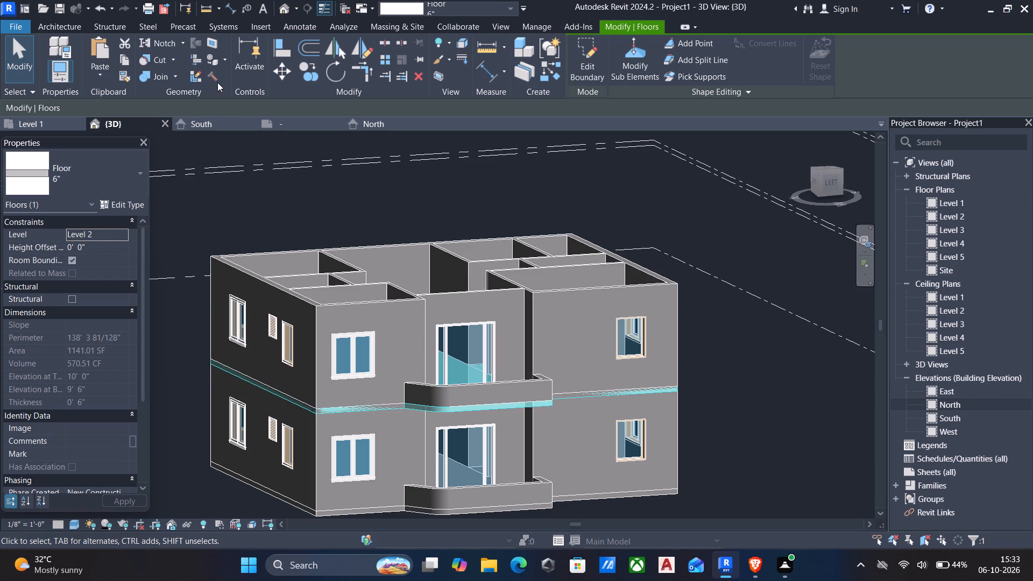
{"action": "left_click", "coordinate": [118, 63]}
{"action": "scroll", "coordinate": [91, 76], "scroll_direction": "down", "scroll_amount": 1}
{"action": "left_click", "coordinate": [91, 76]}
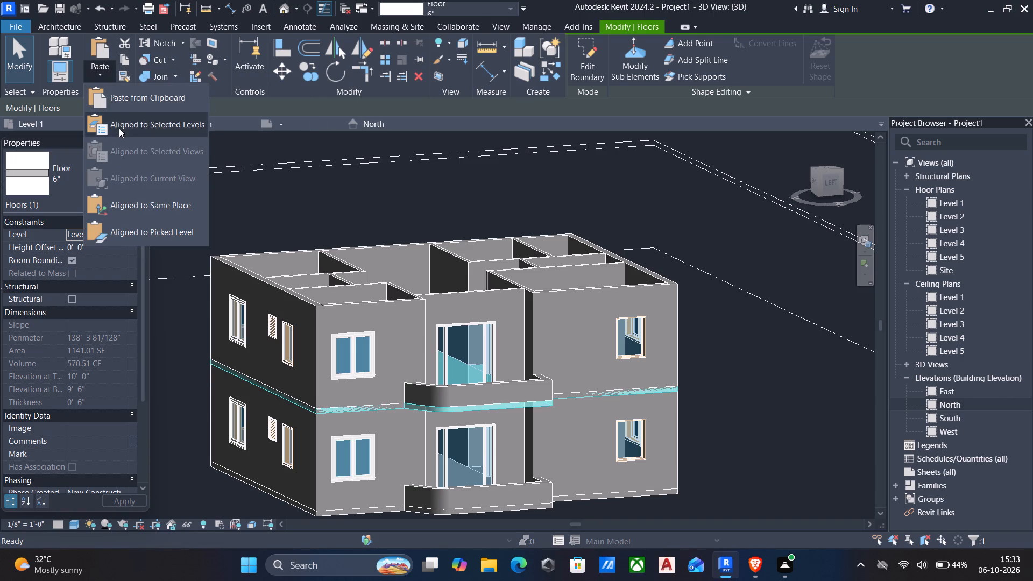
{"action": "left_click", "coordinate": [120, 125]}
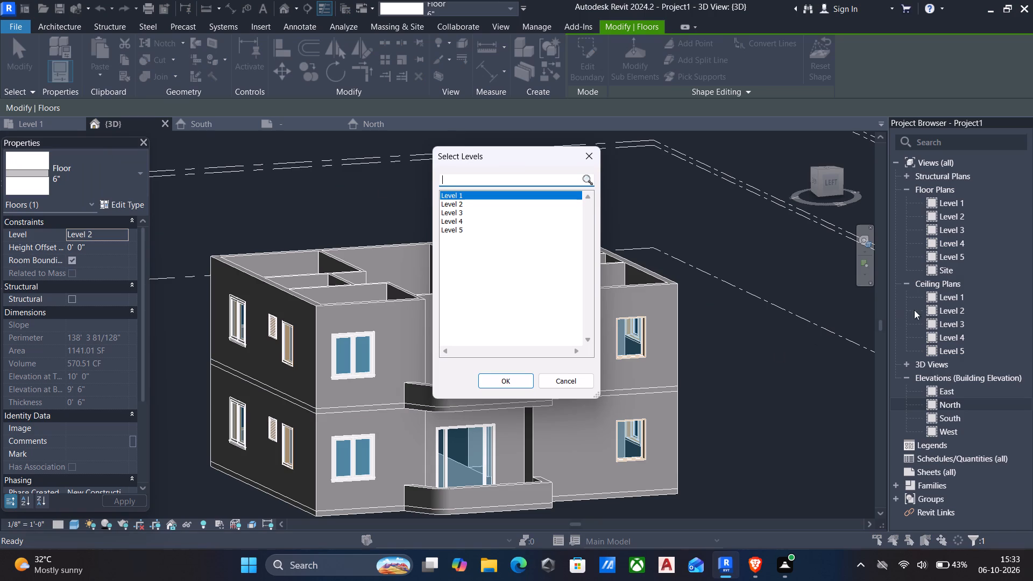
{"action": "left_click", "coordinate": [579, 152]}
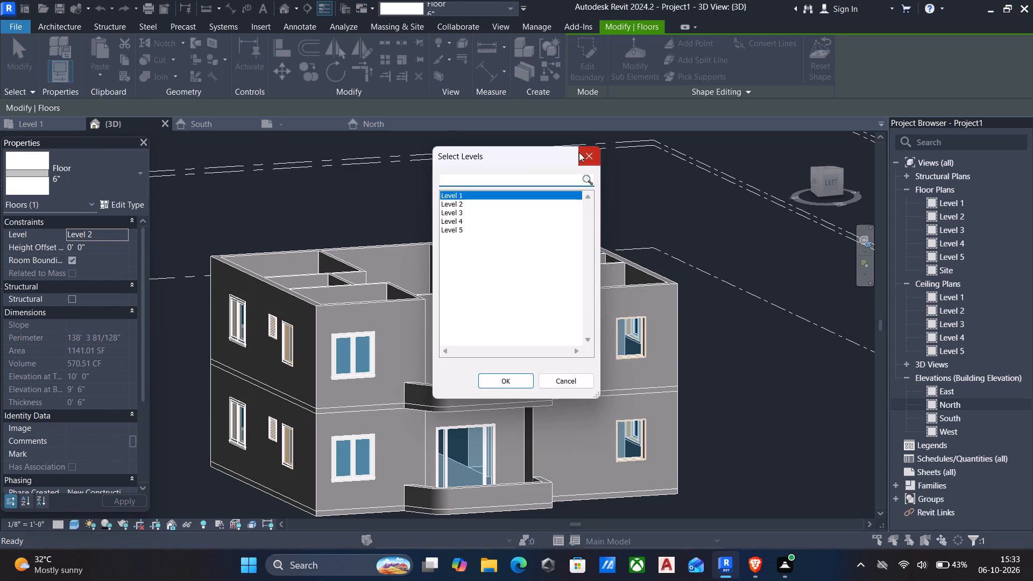
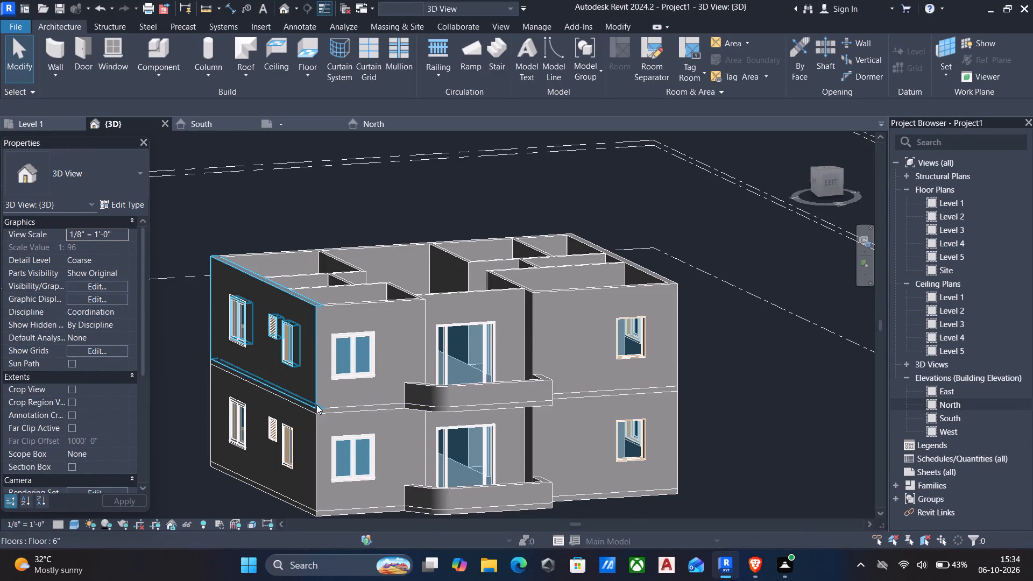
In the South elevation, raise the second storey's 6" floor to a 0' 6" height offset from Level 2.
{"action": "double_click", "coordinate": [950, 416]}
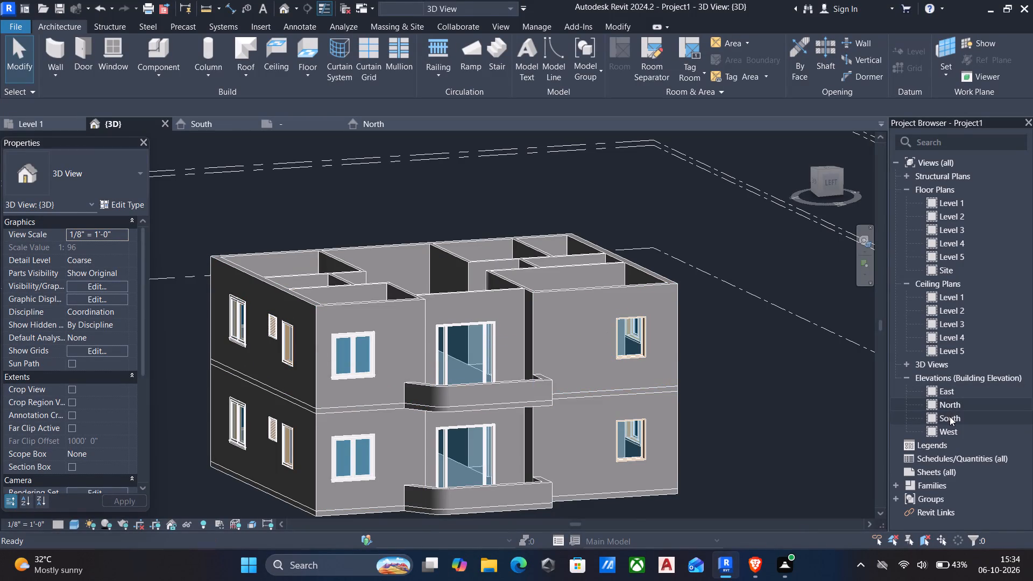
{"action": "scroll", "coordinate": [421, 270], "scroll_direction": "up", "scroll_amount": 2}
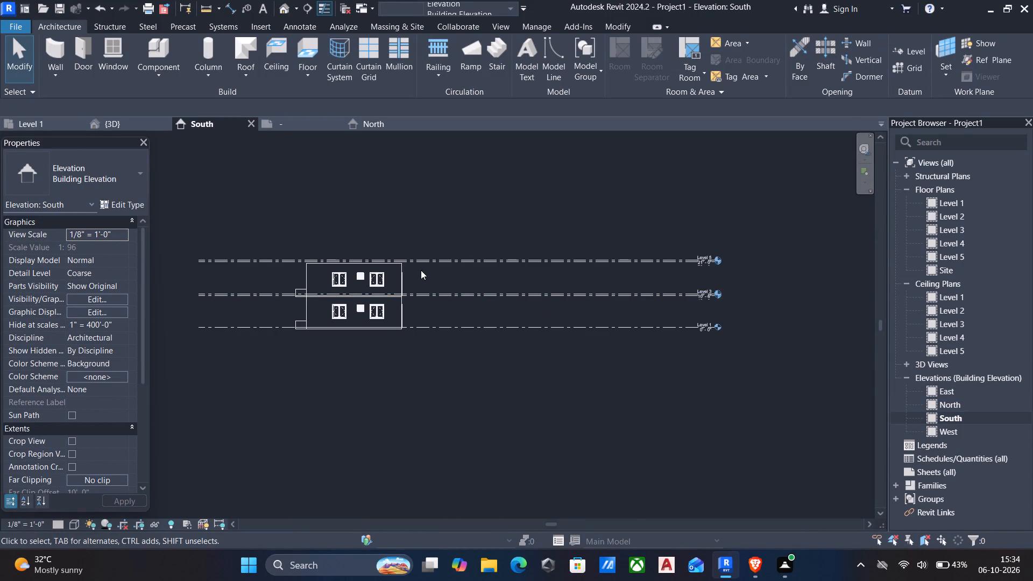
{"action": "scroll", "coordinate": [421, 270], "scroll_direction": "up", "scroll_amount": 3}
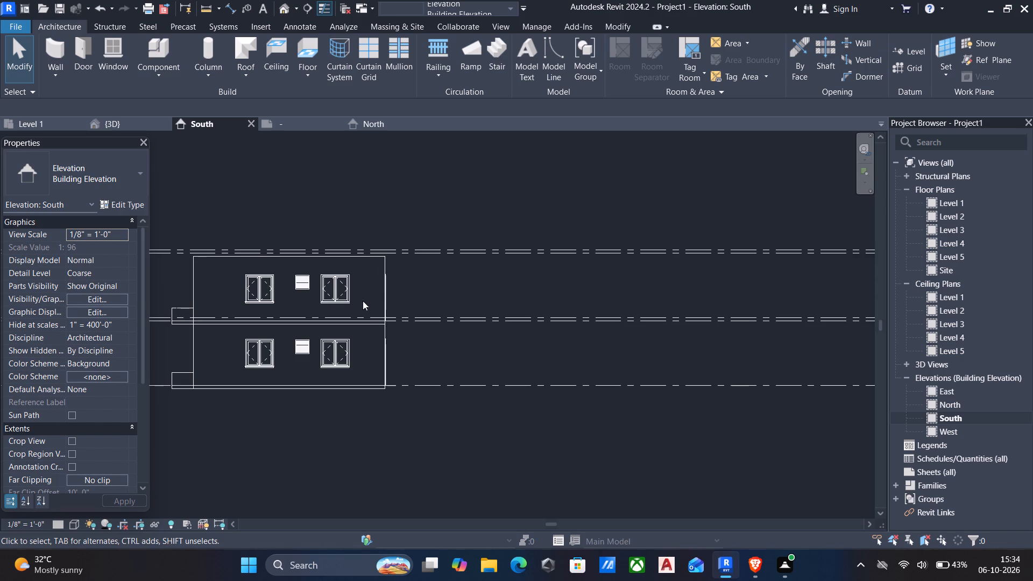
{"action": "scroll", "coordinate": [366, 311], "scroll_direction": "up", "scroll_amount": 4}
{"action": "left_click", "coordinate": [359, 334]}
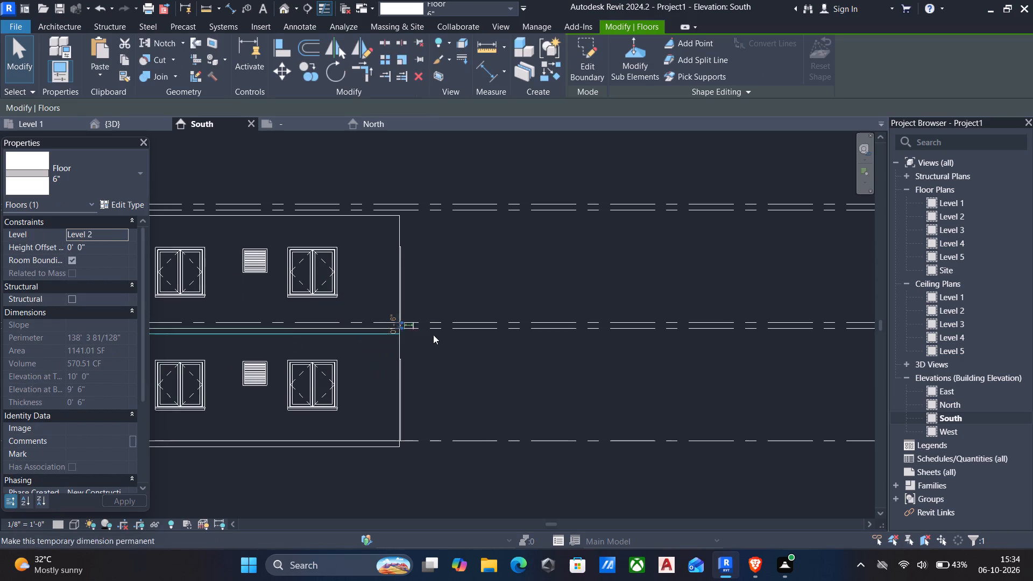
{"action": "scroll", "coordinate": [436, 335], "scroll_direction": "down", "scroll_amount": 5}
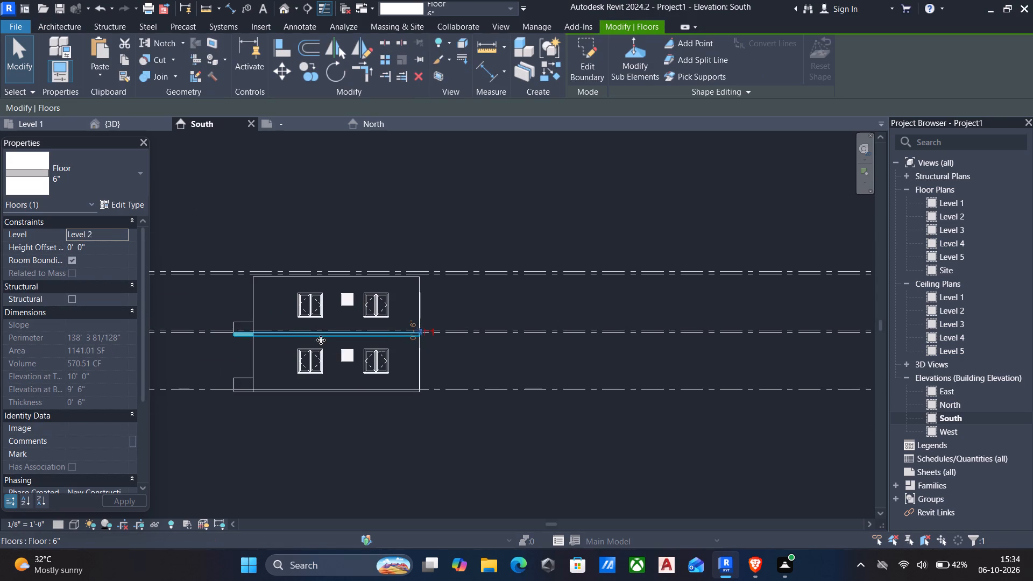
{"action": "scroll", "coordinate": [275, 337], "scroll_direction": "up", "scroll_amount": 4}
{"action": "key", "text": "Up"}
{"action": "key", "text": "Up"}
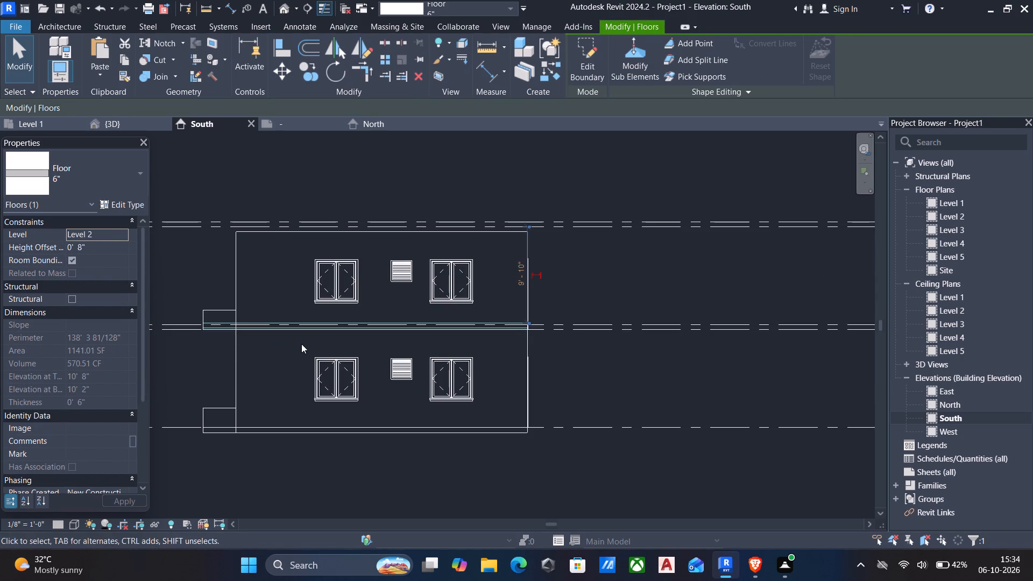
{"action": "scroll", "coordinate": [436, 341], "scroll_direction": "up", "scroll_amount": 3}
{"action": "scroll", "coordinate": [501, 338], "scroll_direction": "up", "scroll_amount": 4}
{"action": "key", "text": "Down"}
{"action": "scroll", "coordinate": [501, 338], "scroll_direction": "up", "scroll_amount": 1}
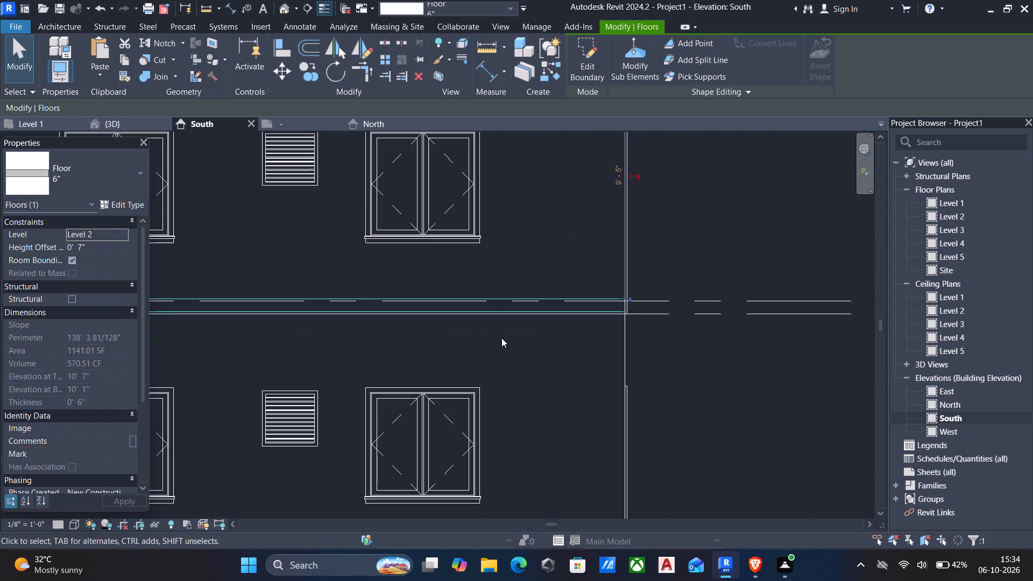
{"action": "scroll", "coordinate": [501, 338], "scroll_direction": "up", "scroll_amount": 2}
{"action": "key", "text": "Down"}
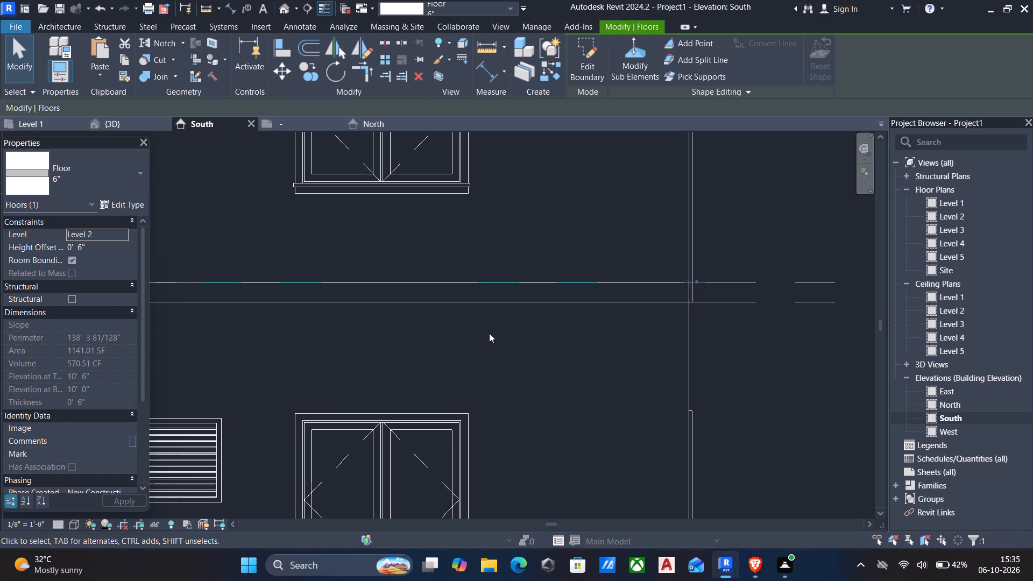
Measure the height of the second storey's end wall from Level 3 to its top in the South elevation.
{"action": "scroll", "coordinate": [422, 316], "scroll_direction": "down", "scroll_amount": 9}
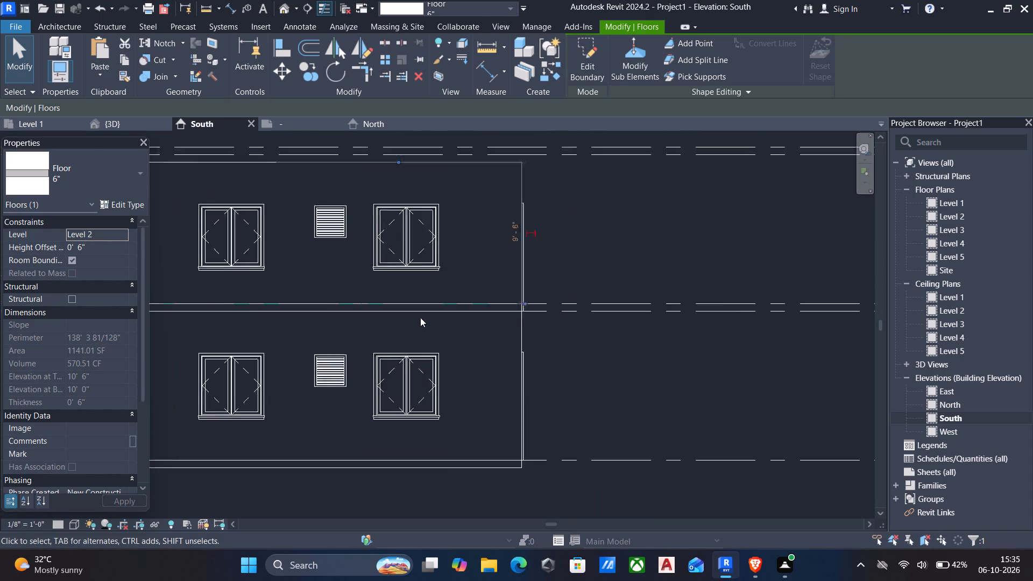
{"action": "scroll", "coordinate": [420, 317], "scroll_direction": "down", "scroll_amount": 2}
{"action": "scroll", "coordinate": [312, 231], "scroll_direction": "up", "scroll_amount": 3}
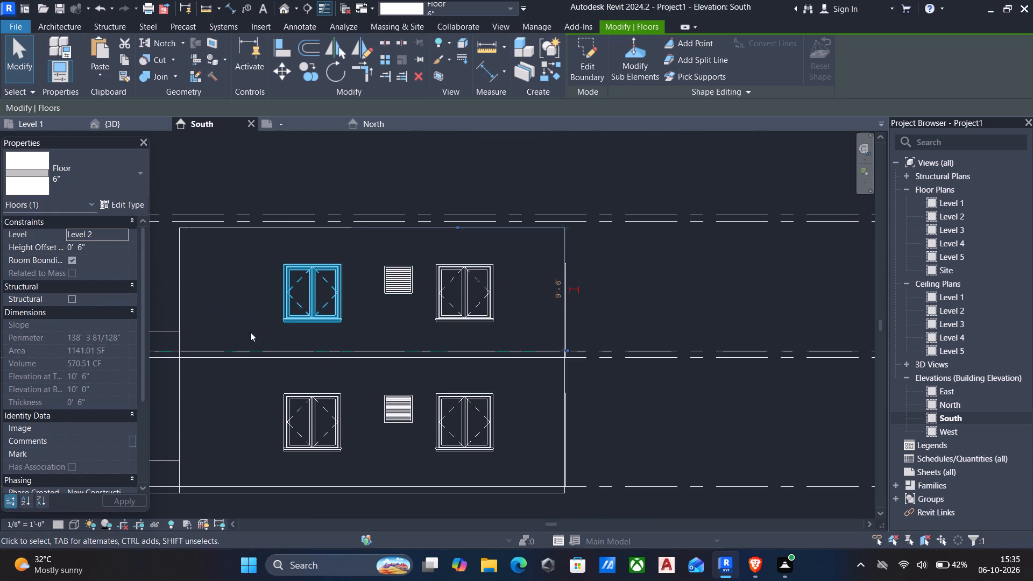
{"action": "scroll", "coordinate": [222, 230], "scroll_direction": "down", "scroll_amount": 5}
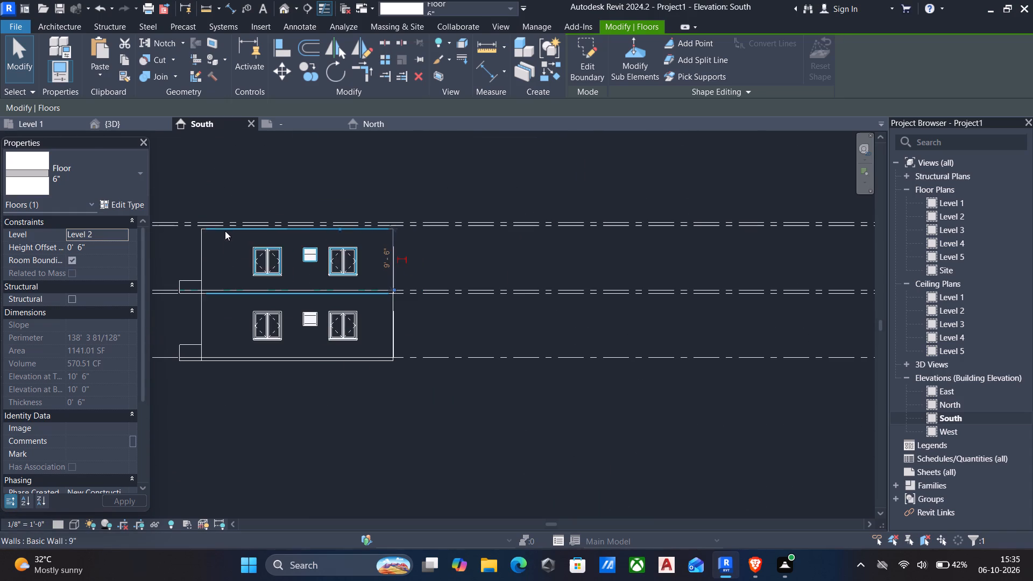
{"action": "middle_click", "coordinate": [325, 251]}
{"action": "middle_click_drag", "start_coordinate": [254, 270], "coordinate": [342, 272]}
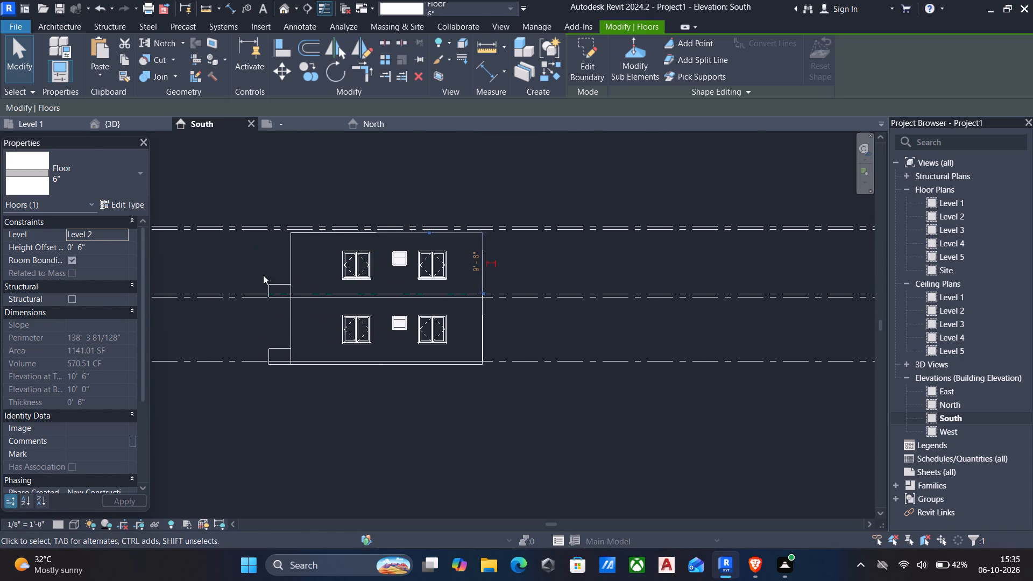
{"action": "left_click", "coordinate": [259, 232]}
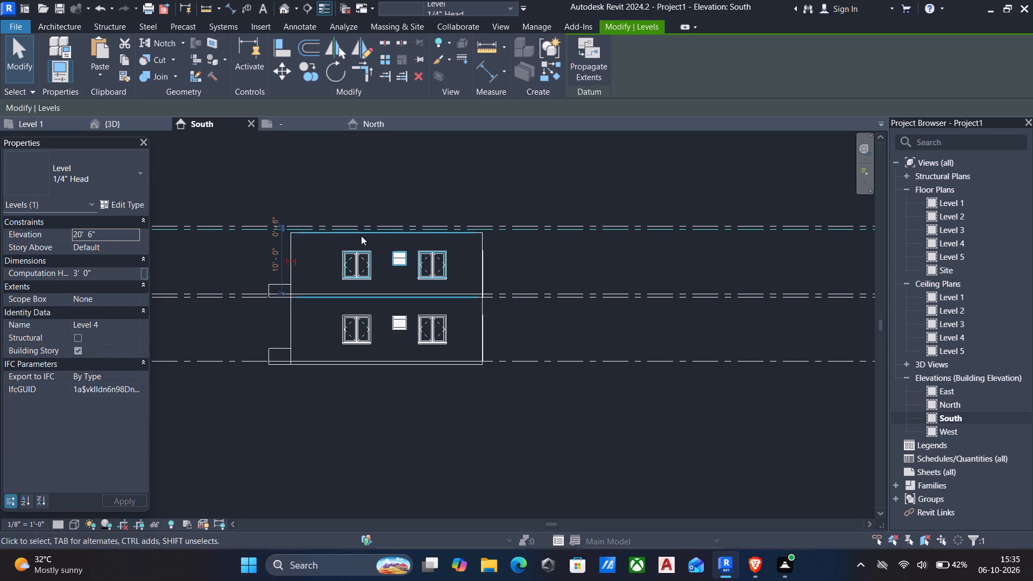
{"action": "scroll", "coordinate": [362, 236], "scroll_direction": "up", "scroll_amount": 4}
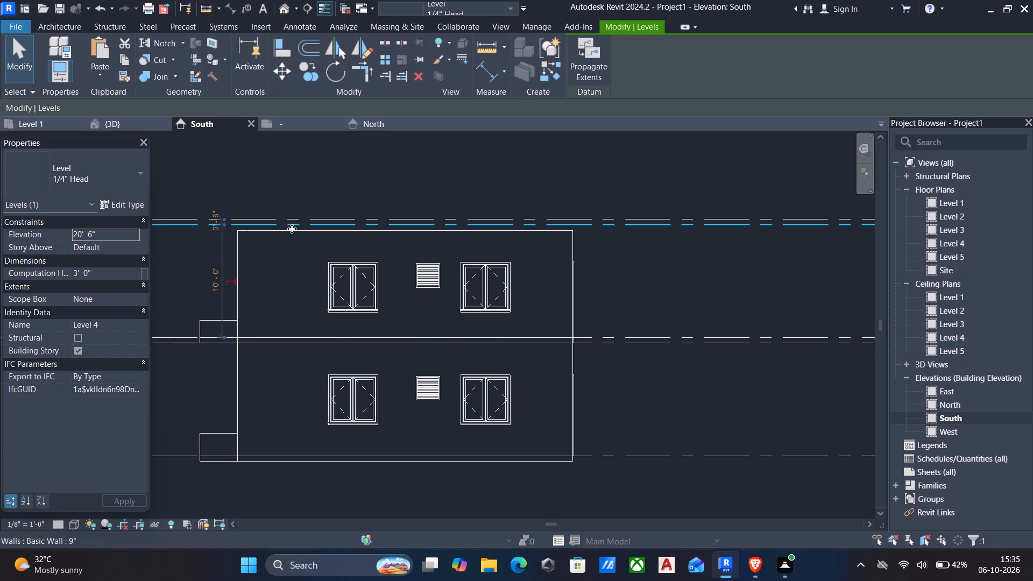
{"action": "key", "text": "d"}
{"action": "key", "text": "d"}
{"action": "scroll", "coordinate": [237, 350], "scroll_direction": "up", "scroll_amount": 4}
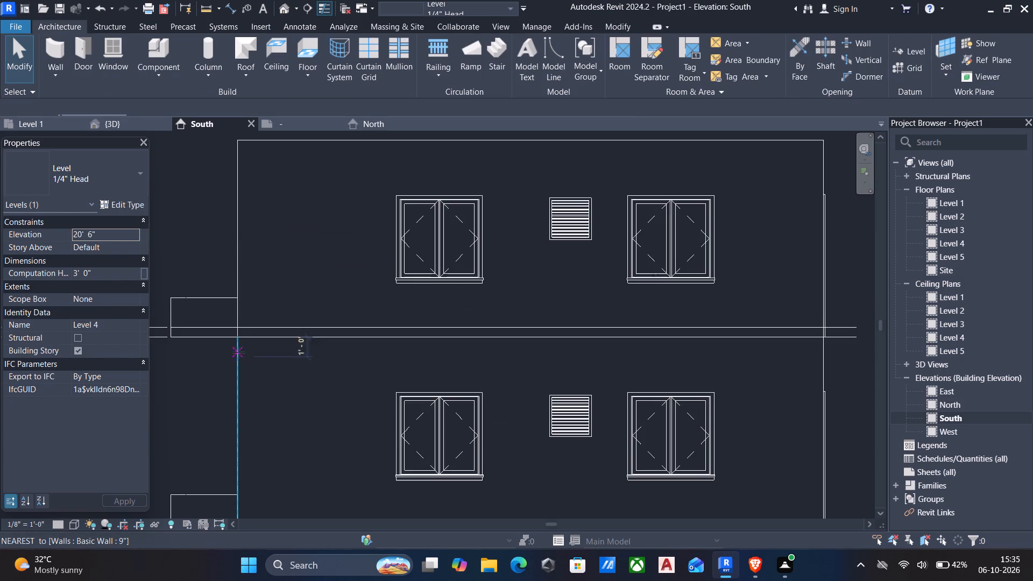
{"action": "left_click", "coordinate": [243, 328]}
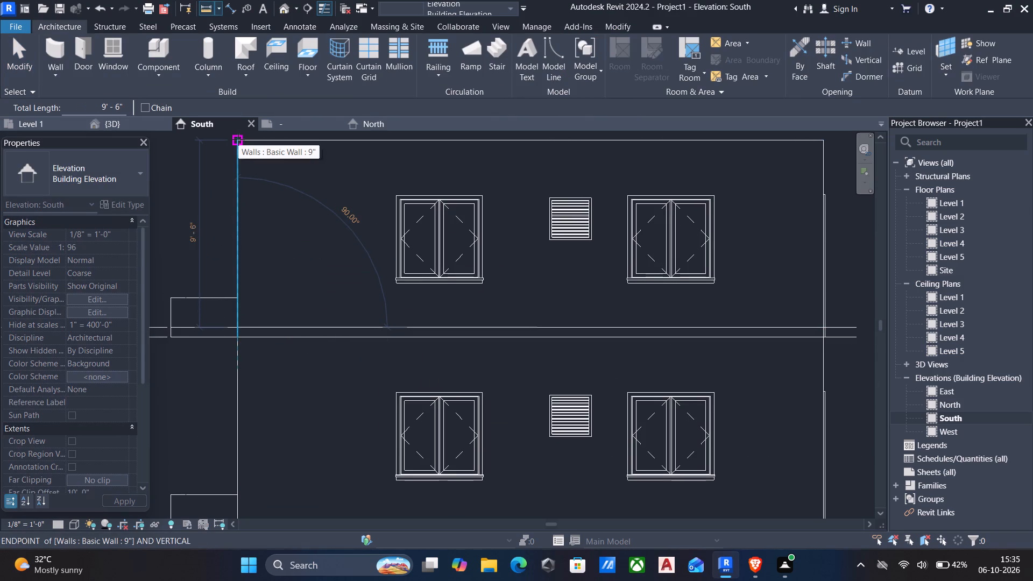
{"action": "key", "text": "Escape"}
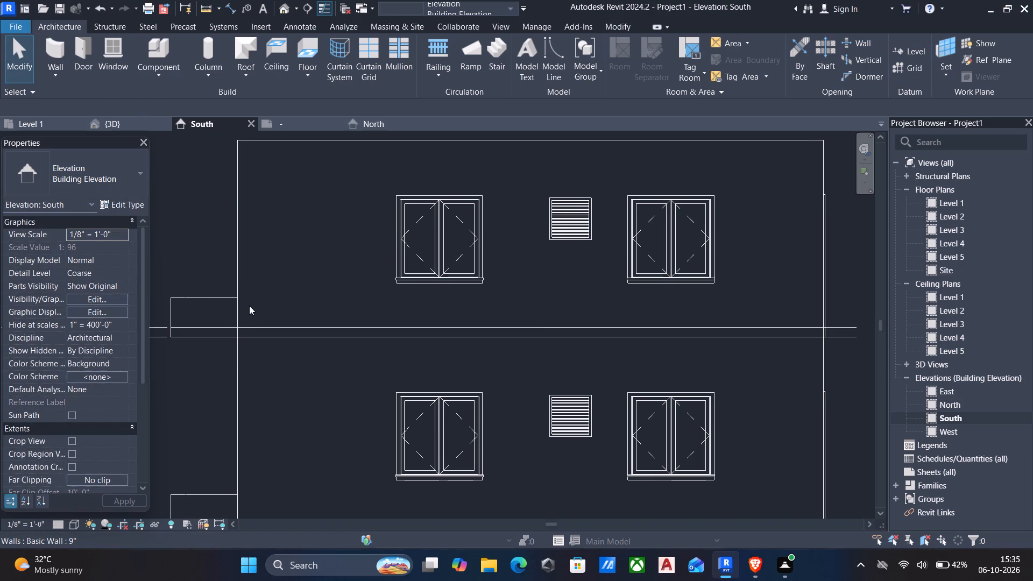
{"action": "key", "text": "Escape"}
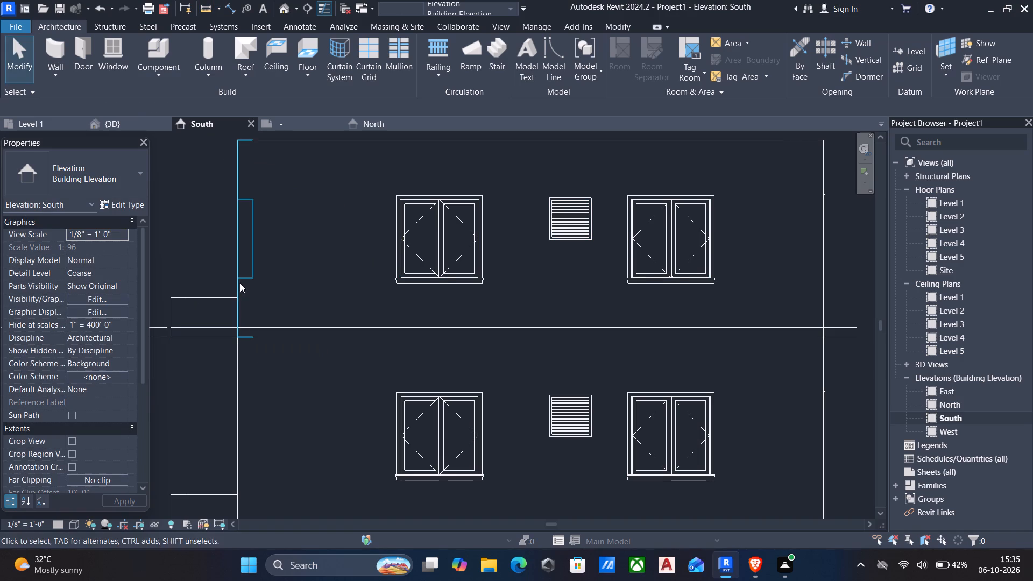
Inspect the level constraints of the 9" end wall on the second storey.
{"action": "left_click", "coordinate": [240, 277]}
{"action": "scroll", "coordinate": [360, 303], "scroll_direction": "down", "scroll_amount": 4}
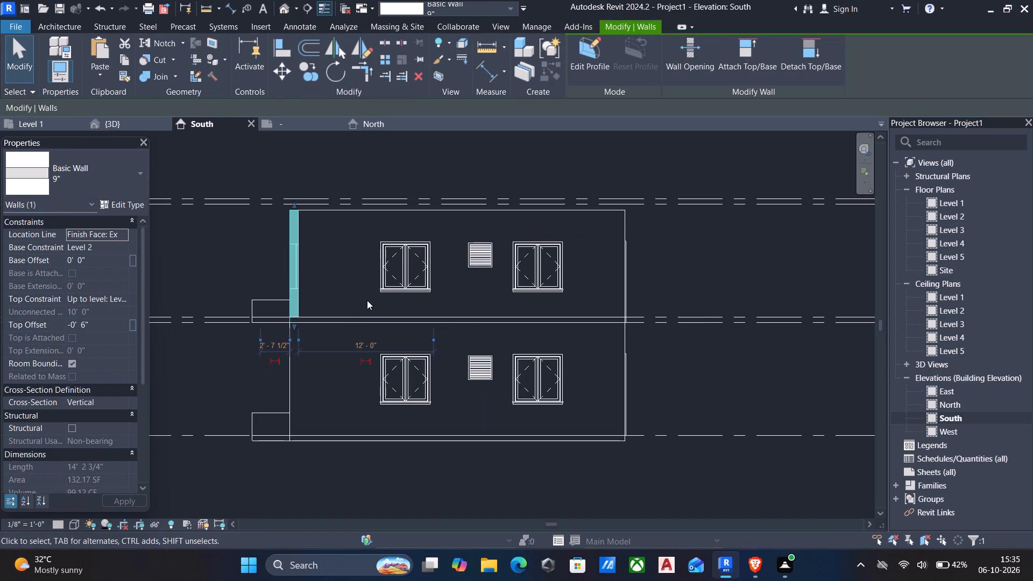
{"action": "key", "text": "Escape"}
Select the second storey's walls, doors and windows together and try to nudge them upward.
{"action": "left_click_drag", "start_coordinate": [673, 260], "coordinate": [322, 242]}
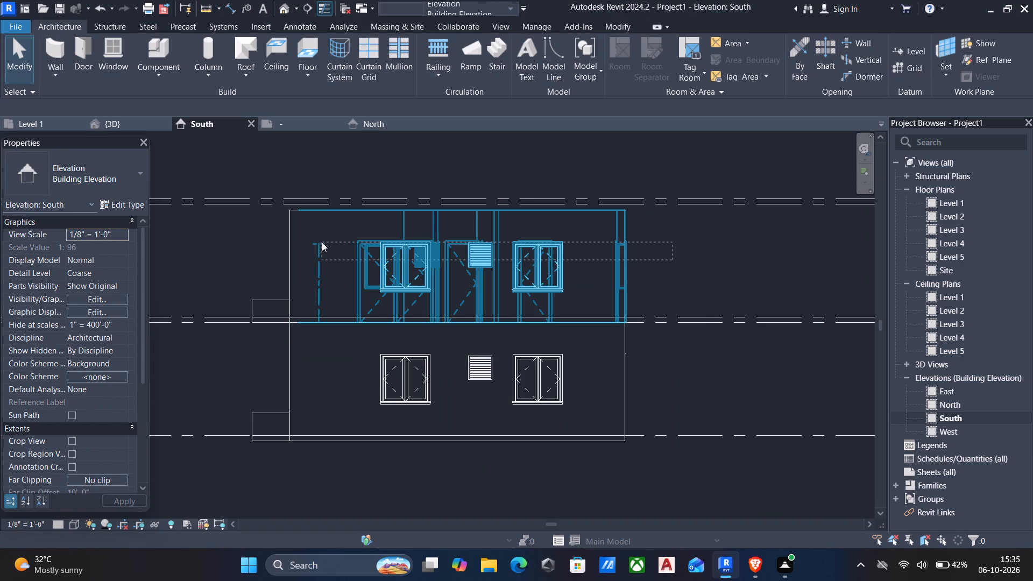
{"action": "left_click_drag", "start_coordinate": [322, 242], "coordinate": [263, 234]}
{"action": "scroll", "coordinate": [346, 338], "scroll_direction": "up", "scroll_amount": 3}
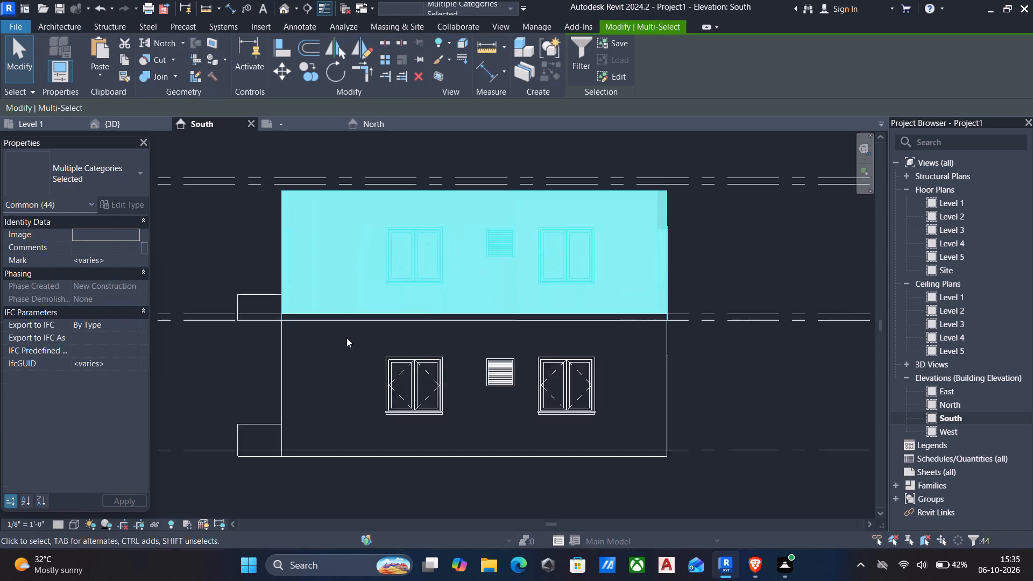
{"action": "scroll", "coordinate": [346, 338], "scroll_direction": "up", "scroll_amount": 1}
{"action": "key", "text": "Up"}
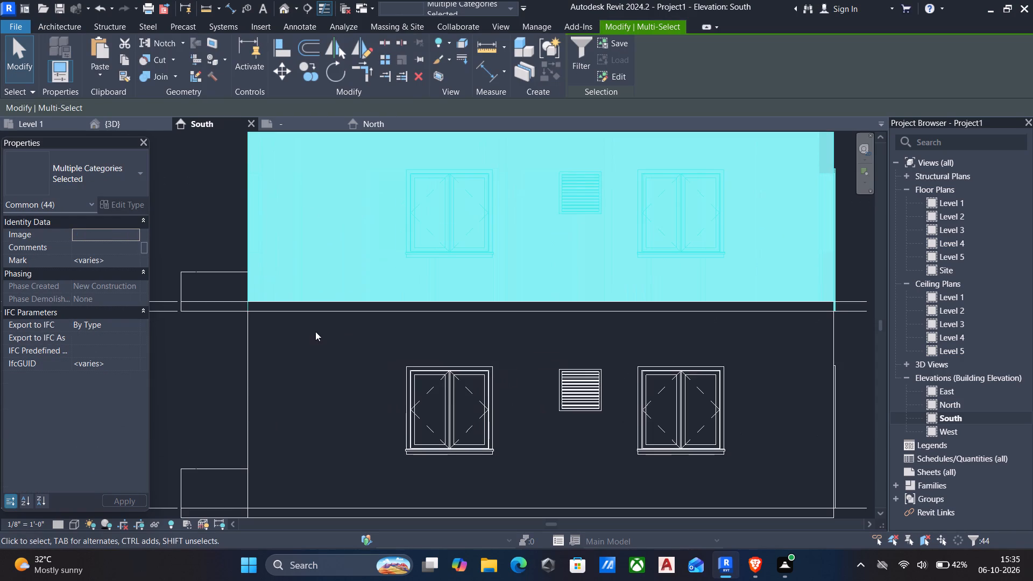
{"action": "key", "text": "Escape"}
Delete the copied second storey's walls, doors and windows, along with its remaining balcony elements.
{"action": "scroll", "coordinate": [304, 314], "scroll_direction": "down", "scroll_amount": 6}
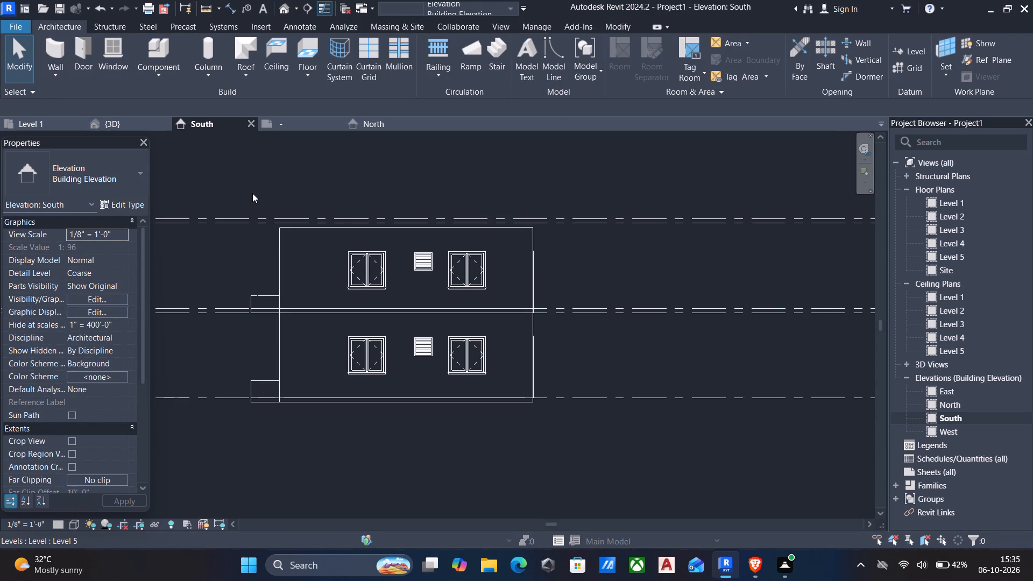
{"action": "left_click_drag", "start_coordinate": [252, 193], "coordinate": [638, 327]}
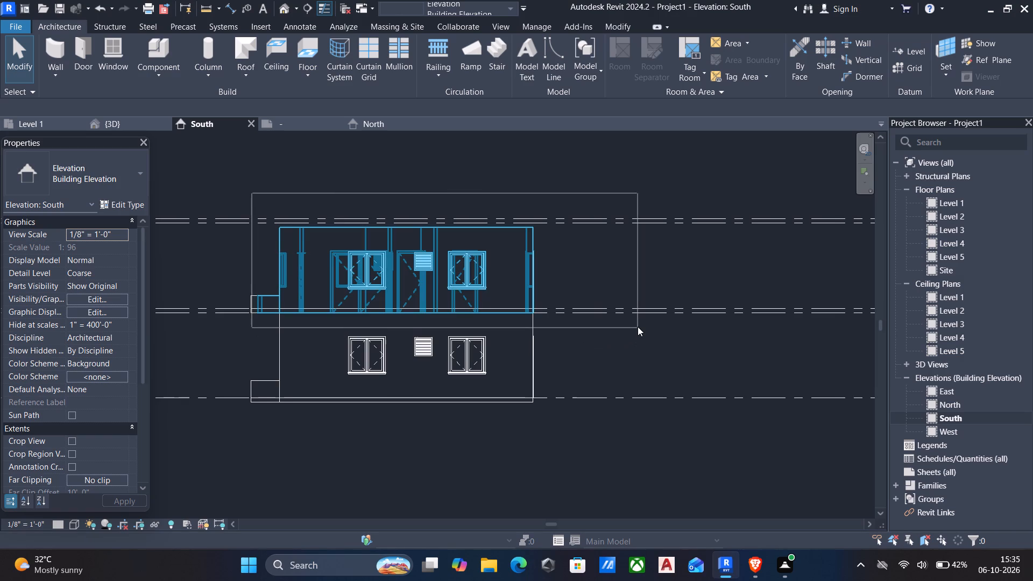
{"action": "left_click_drag", "start_coordinate": [638, 327], "coordinate": [638, 325]}
{"action": "key", "text": "Delete"}
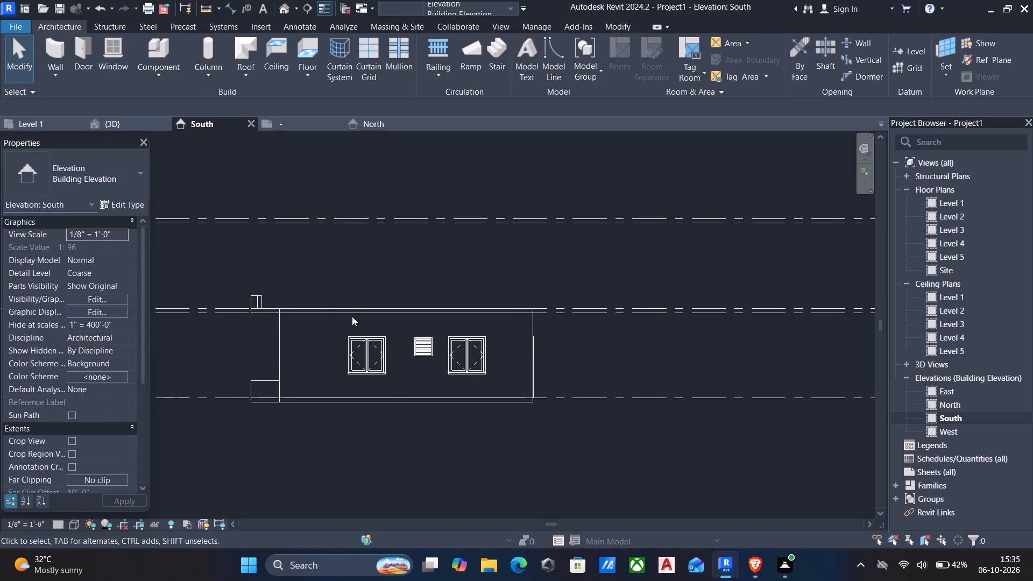
{"action": "left_click_drag", "start_coordinate": [203, 270], "coordinate": [321, 346]}
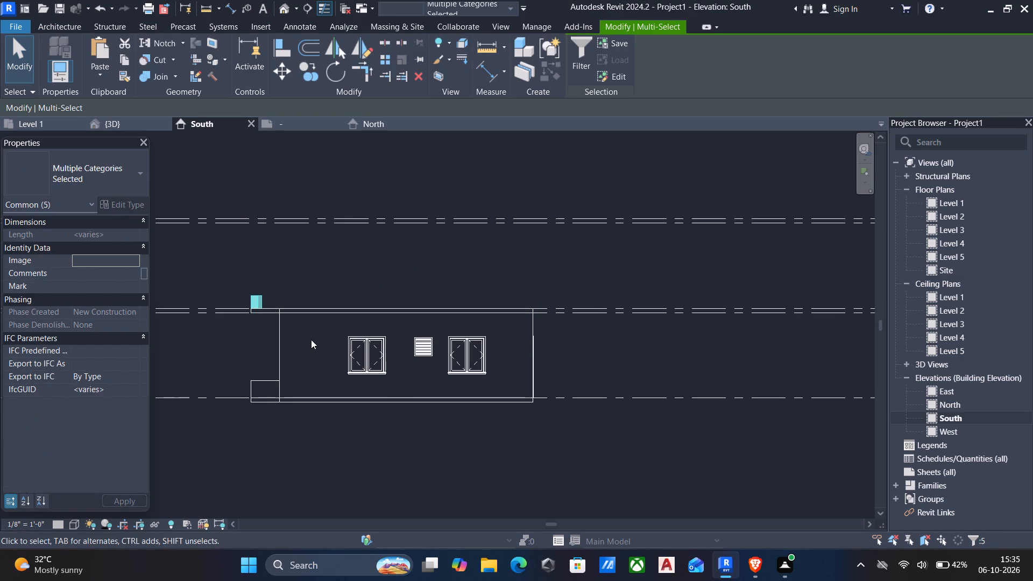
{"action": "key", "text": "Delete"}
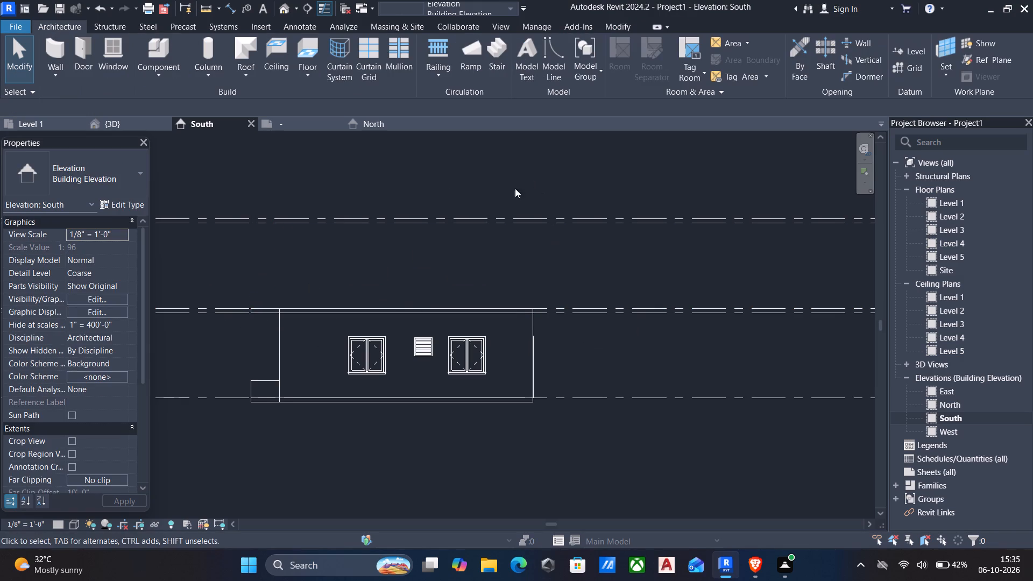
Delete the copied floor slab between Level 2 and Level 3 above the ground storey.
{"action": "scroll", "coordinate": [461, 277], "scroll_direction": "down", "scroll_amount": 4}
{"action": "scroll", "coordinate": [331, 292], "scroll_direction": "up", "scroll_amount": 4}
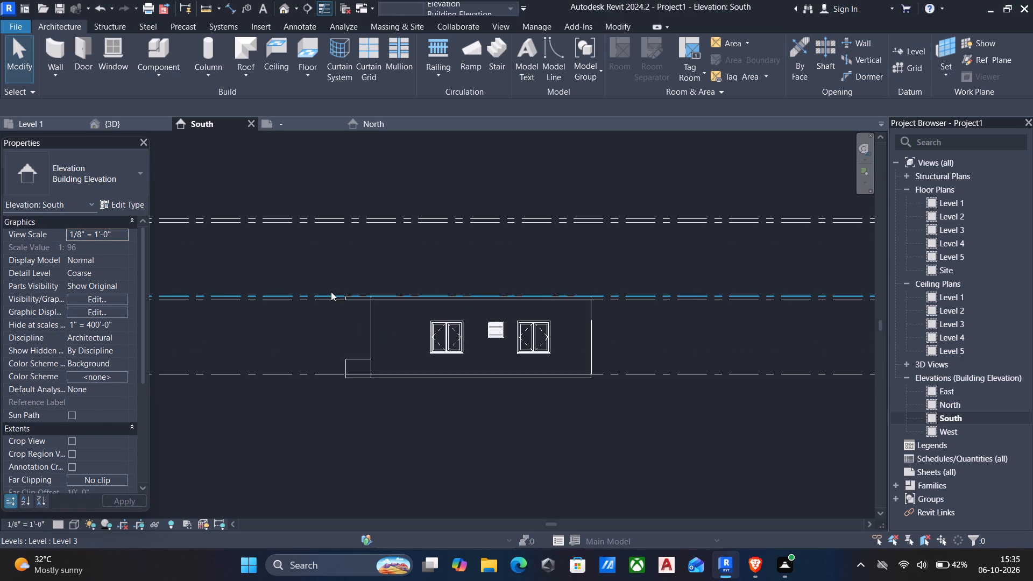
{"action": "scroll", "coordinate": [378, 293], "scroll_direction": "down", "scroll_amount": 5}
{"action": "scroll", "coordinate": [460, 287], "scroll_direction": "up", "scroll_amount": 4}
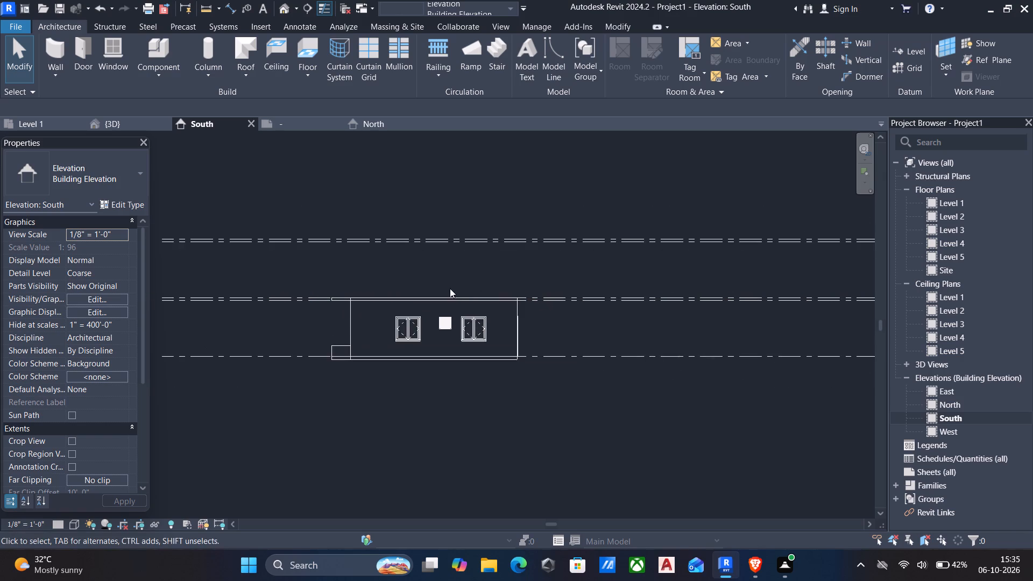
{"action": "left_click", "coordinate": [452, 299]}
{"action": "key", "text": "Delete"}
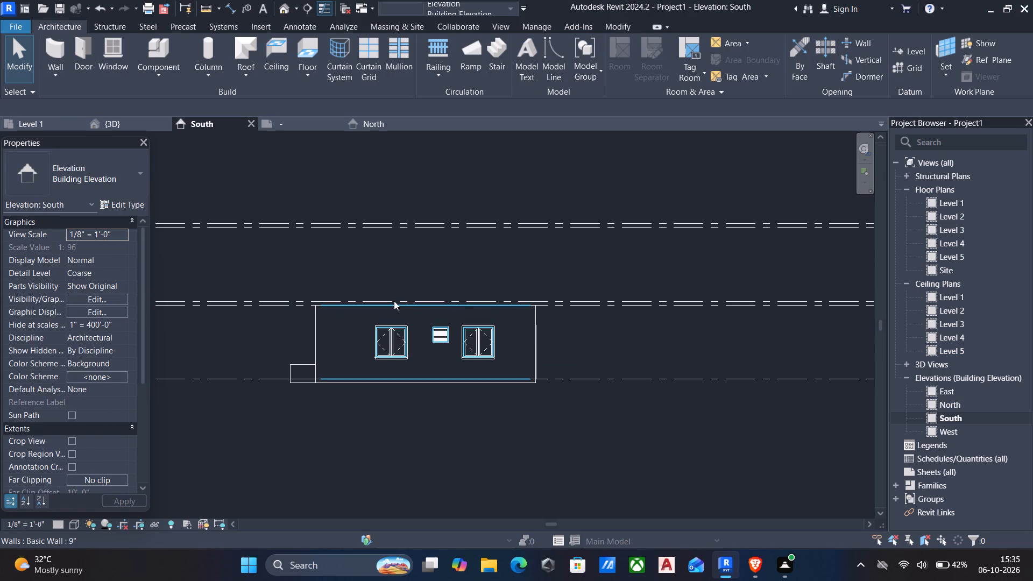
Measure the height of the ground storey's end wall from Level 1 to its top.
{"action": "scroll", "coordinate": [446, 303], "scroll_direction": "down", "scroll_amount": 4}
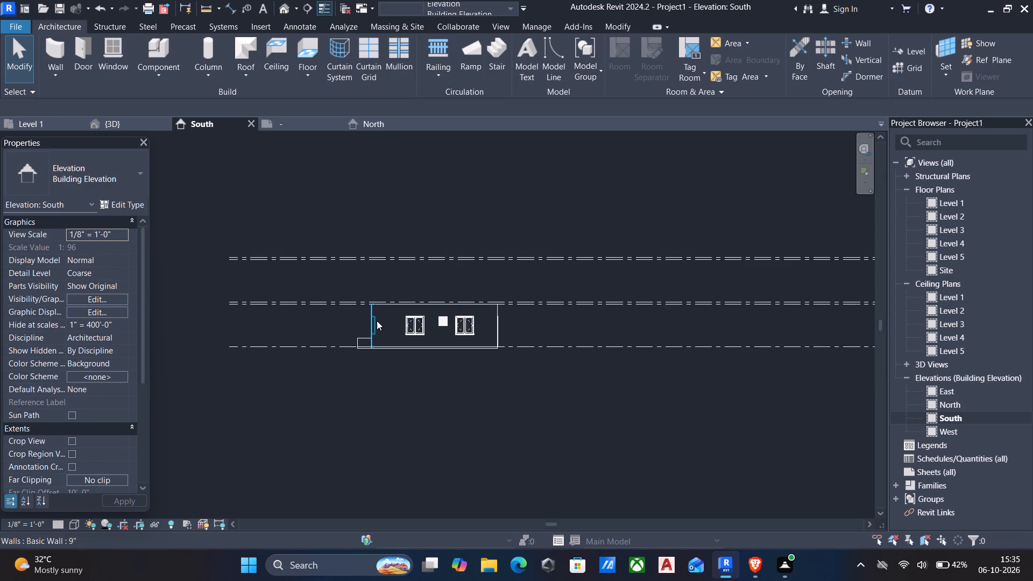
{"action": "scroll", "coordinate": [371, 324], "scroll_direction": "up", "scroll_amount": 4}
{"action": "type", "text": "dd"}
{"action": "scroll", "coordinate": [360, 351], "scroll_direction": "up", "scroll_amount": 5}
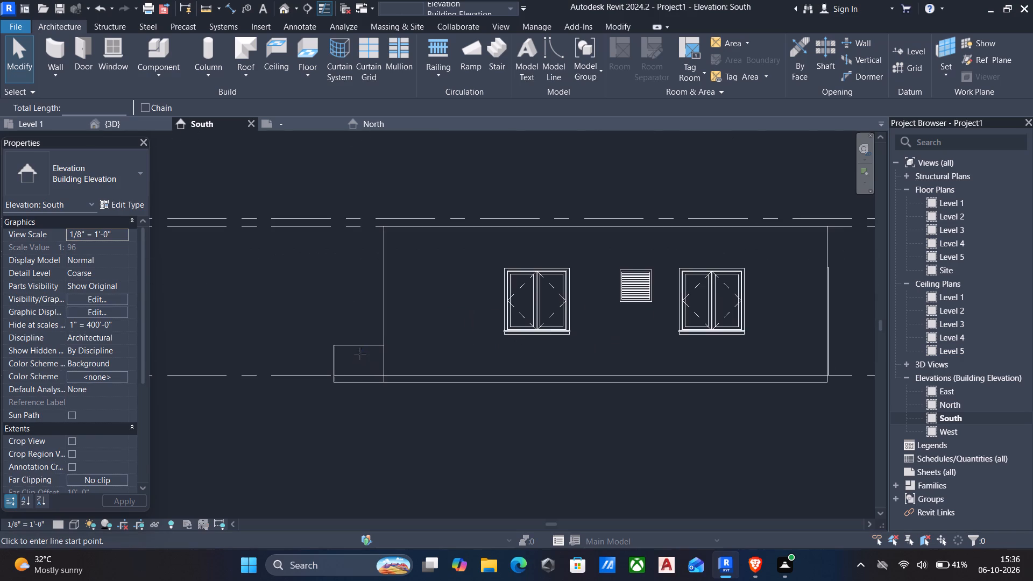
{"action": "scroll", "coordinate": [373, 365], "scroll_direction": "up", "scroll_amount": 3}
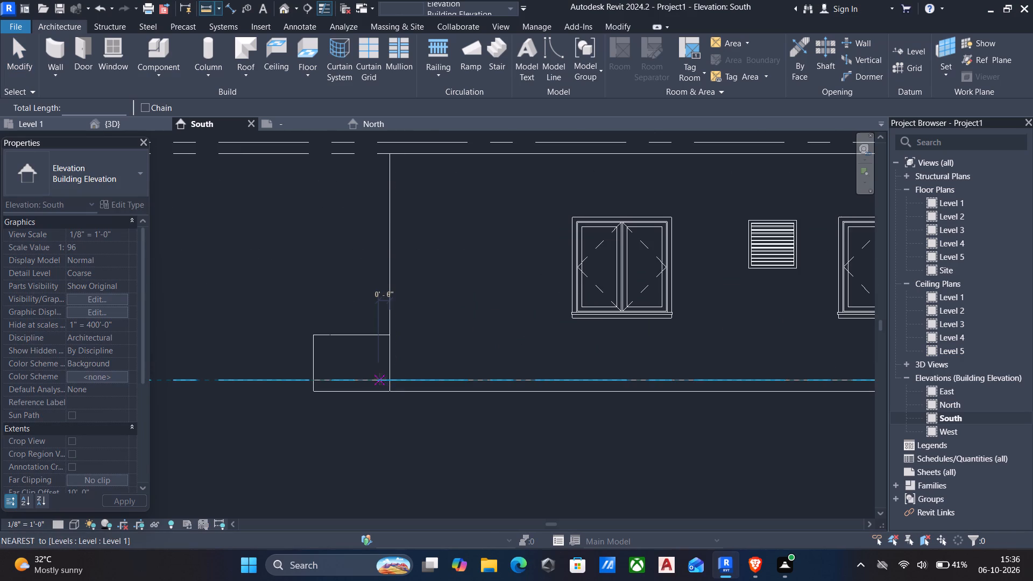
{"action": "left_click", "coordinate": [386, 379]}
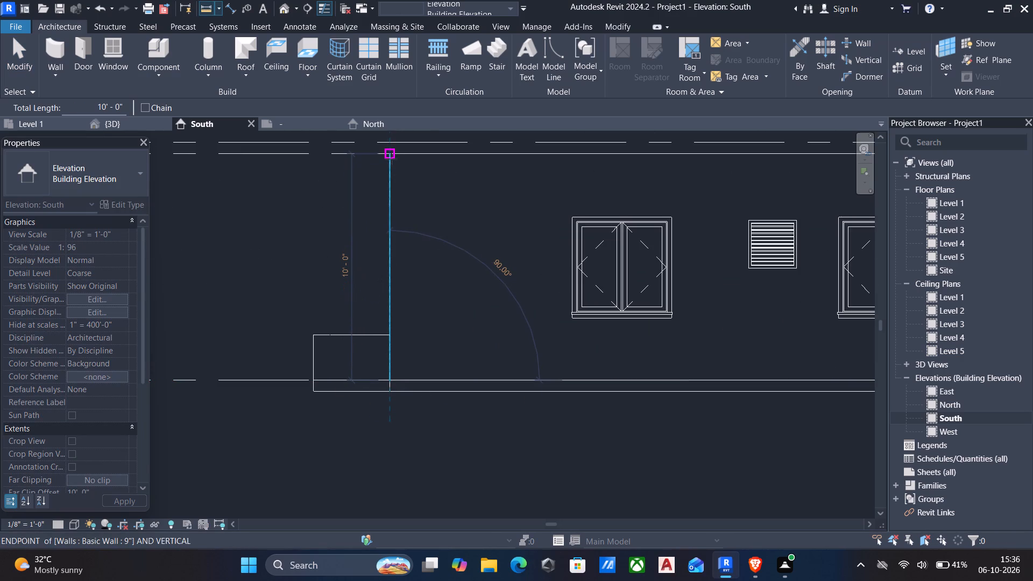
{"action": "key", "text": "Escape"}
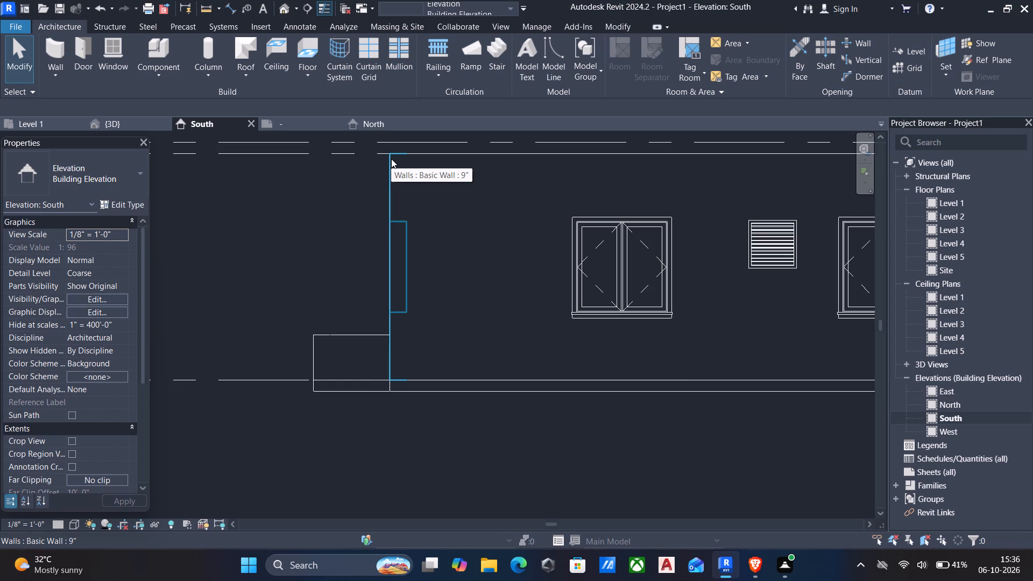
Copy the whole ground storey in the south elevation and paste it aligned to Level 3.
{"action": "scroll", "coordinate": [379, 155], "scroll_direction": "down", "scroll_amount": 6}
{"action": "scroll", "coordinate": [420, 252], "scroll_direction": "down", "scroll_amount": 3}
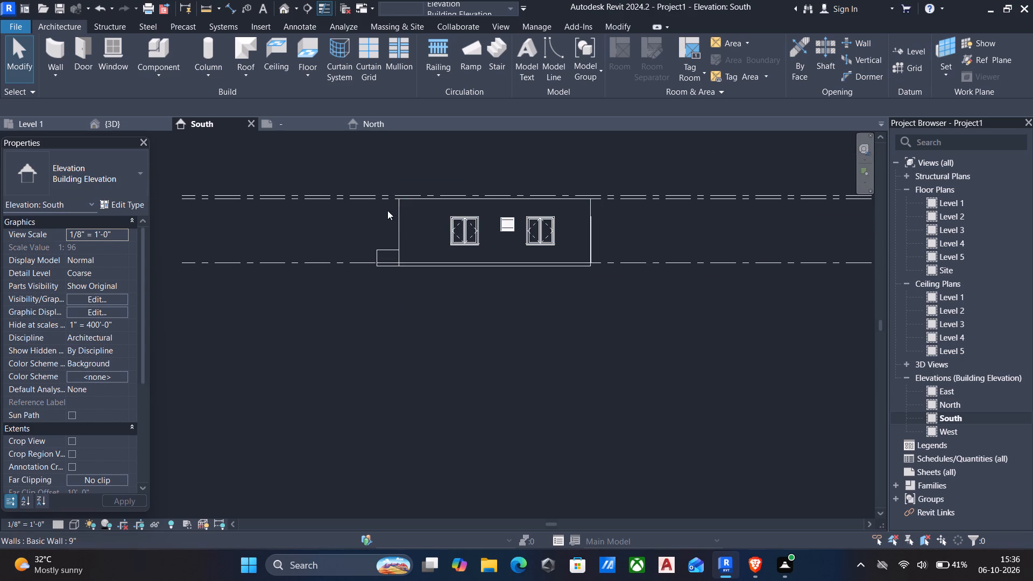
{"action": "left_click_drag", "start_coordinate": [355, 171], "coordinate": [707, 335]}
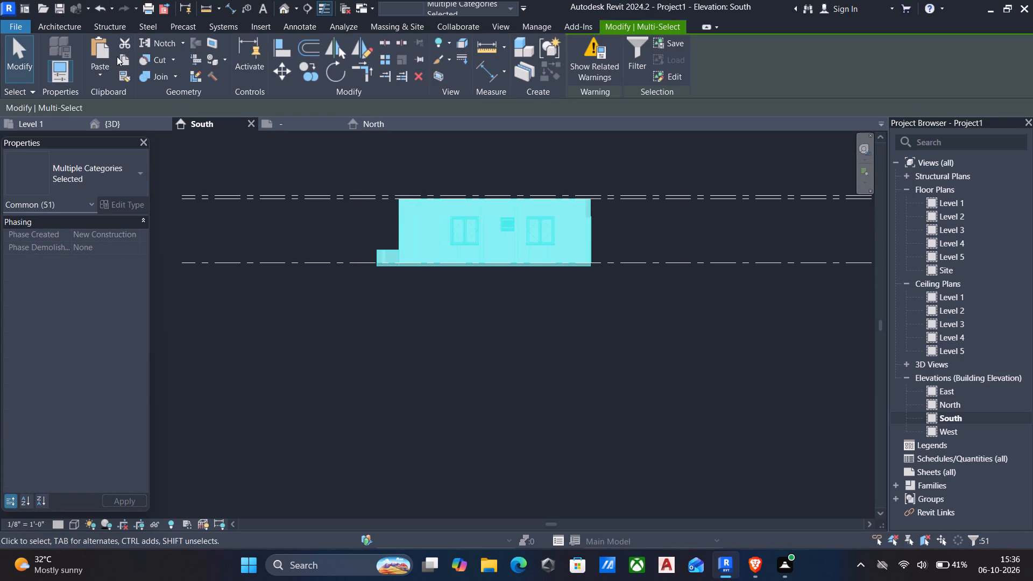
{"action": "left_click", "coordinate": [122, 62]}
{"action": "left_click", "coordinate": [102, 79]}
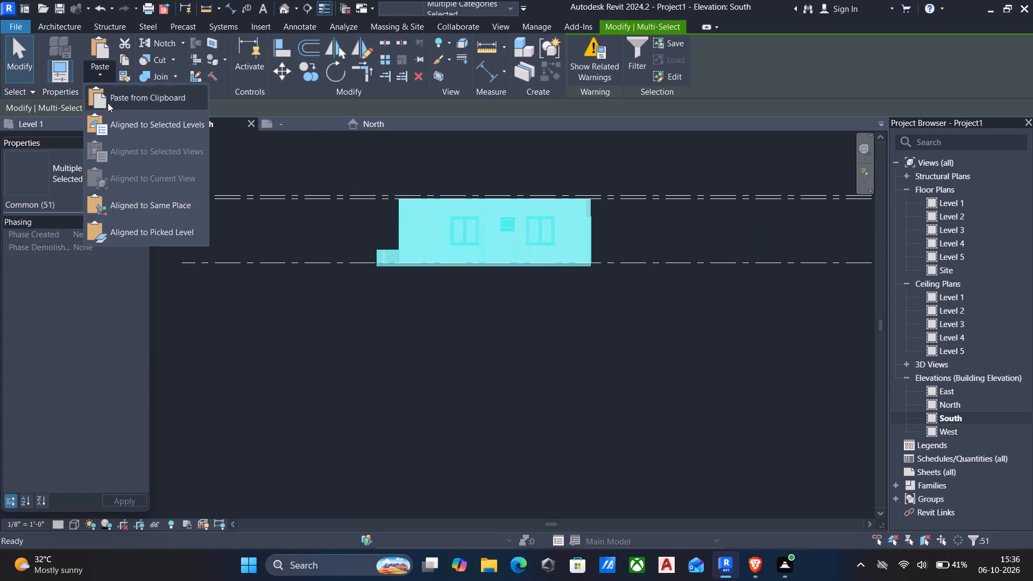
{"action": "left_click", "coordinate": [150, 125]}
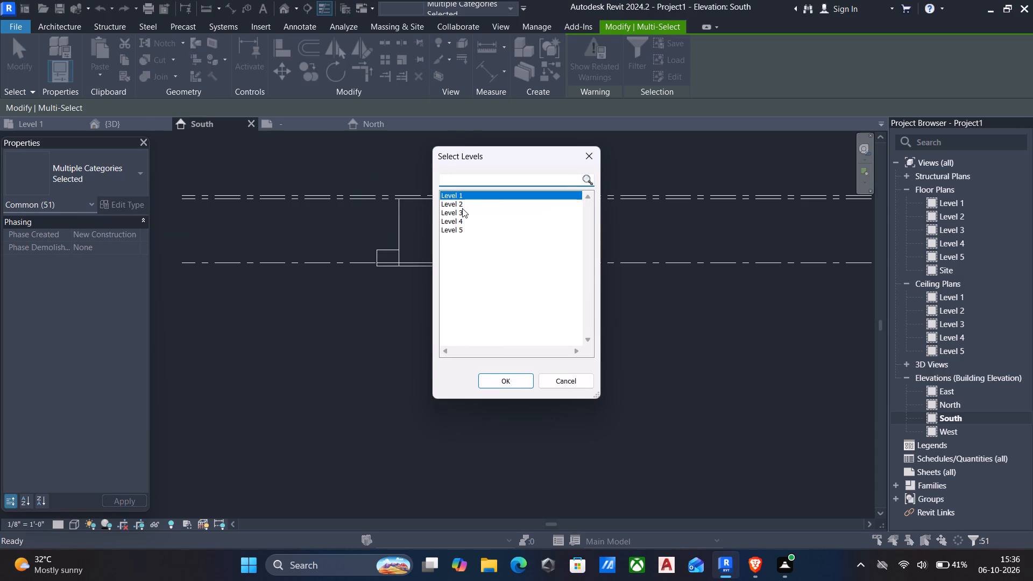
{"action": "left_click", "coordinate": [448, 211]}
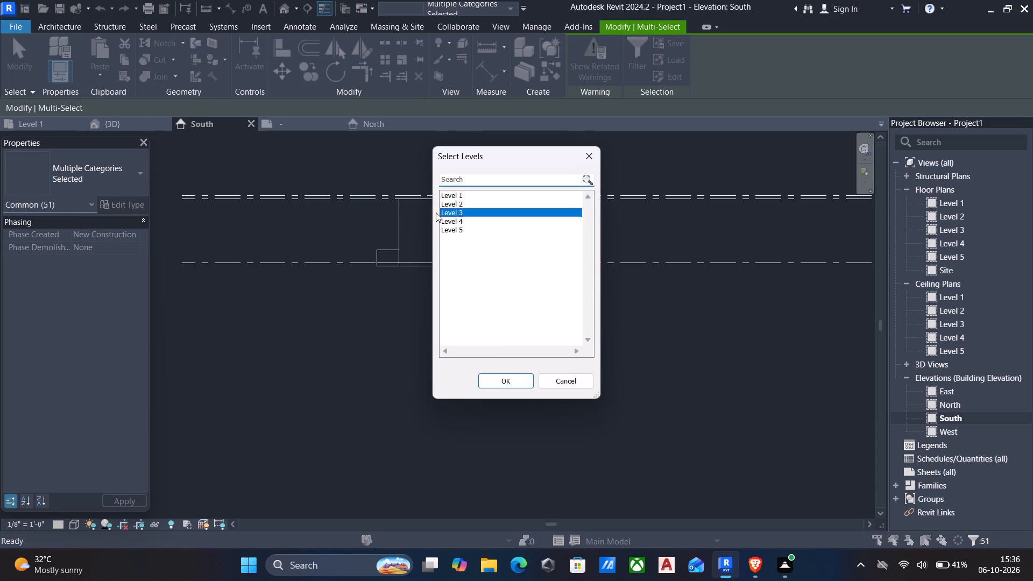
{"action": "left_click", "coordinate": [507, 380]}
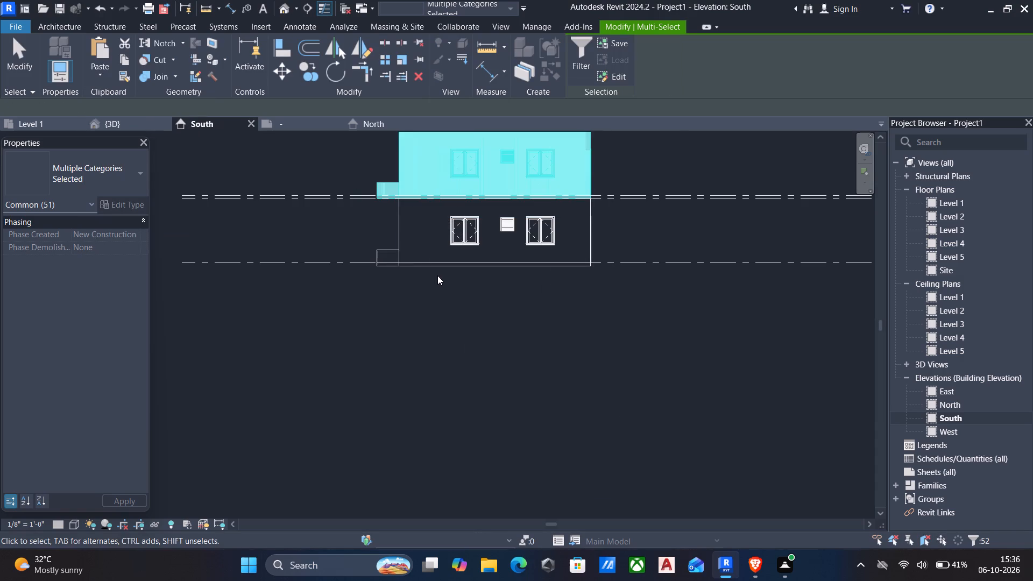
{"action": "key", "text": "Escape"}
Examine the stacked storeys in the south elevation and from several angles in the 3D view.
{"action": "scroll", "coordinate": [510, 288], "scroll_direction": "down", "scroll_amount": 4}
{"action": "middle_click_drag", "start_coordinate": [532, 300], "coordinate": [539, 305]}
{"action": "scroll", "coordinate": [476, 195], "scroll_direction": "up", "scroll_amount": 5}
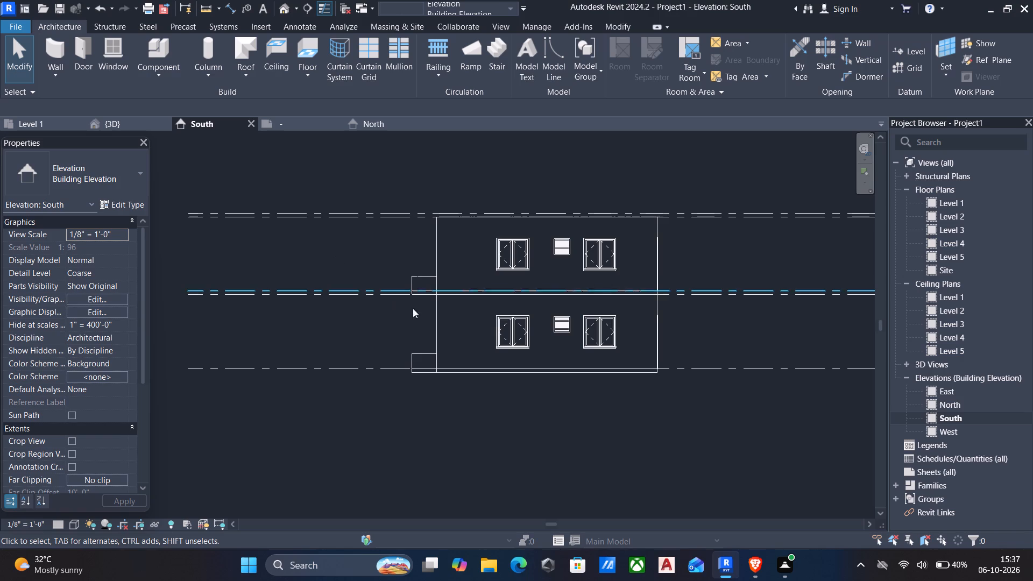
{"action": "scroll", "coordinate": [396, 270], "scroll_direction": "down", "scroll_amount": 5}
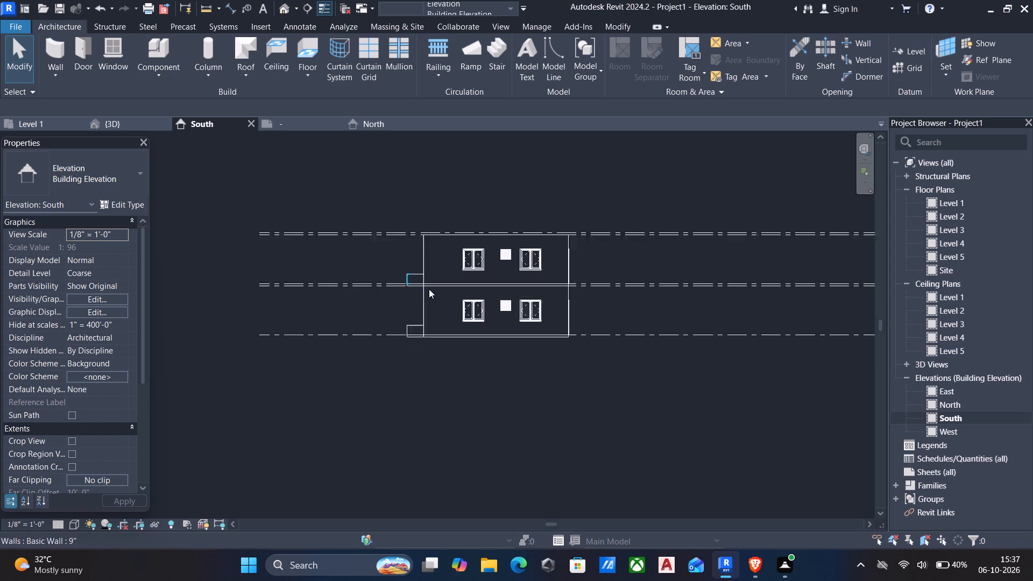
{"action": "middle_click_drag", "start_coordinate": [603, 369], "coordinate": [541, 399], "text": "shift"}
{"action": "scroll", "coordinate": [602, 382], "scroll_direction": "down", "scroll_amount": 3}
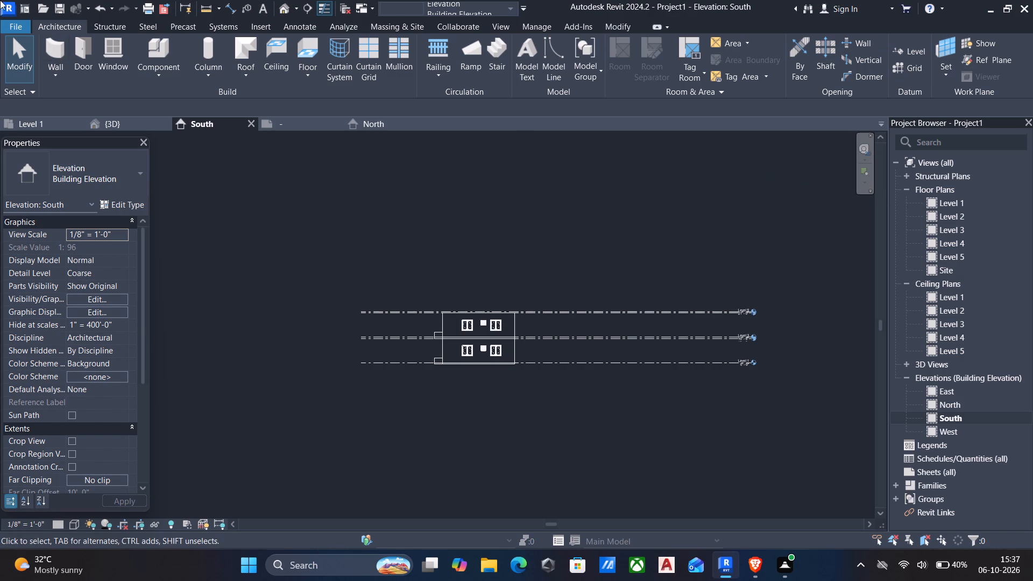
{"action": "left_click", "coordinate": [129, 126]}
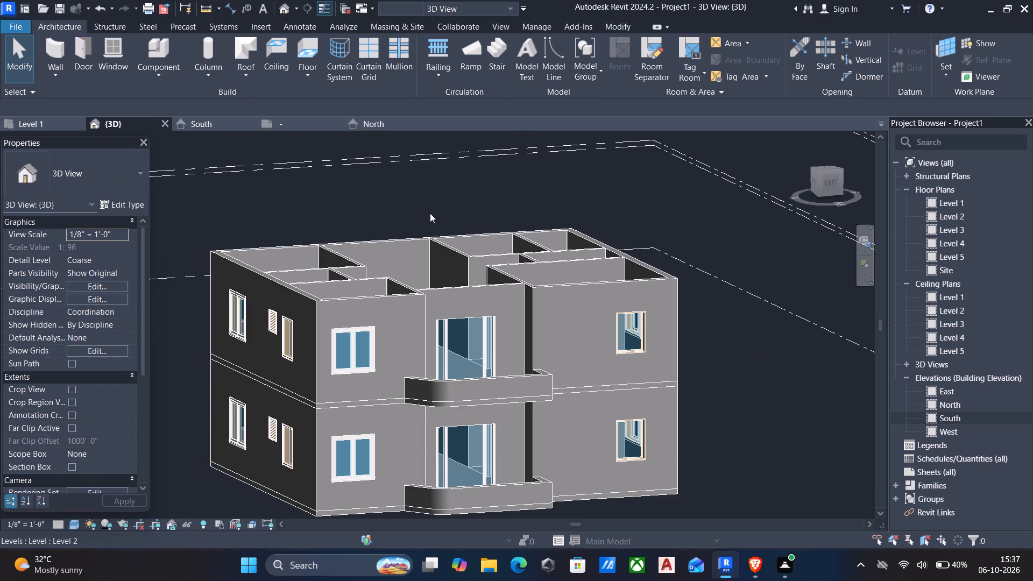
{"action": "scroll", "coordinate": [458, 229], "scroll_direction": "down", "scroll_amount": 2}
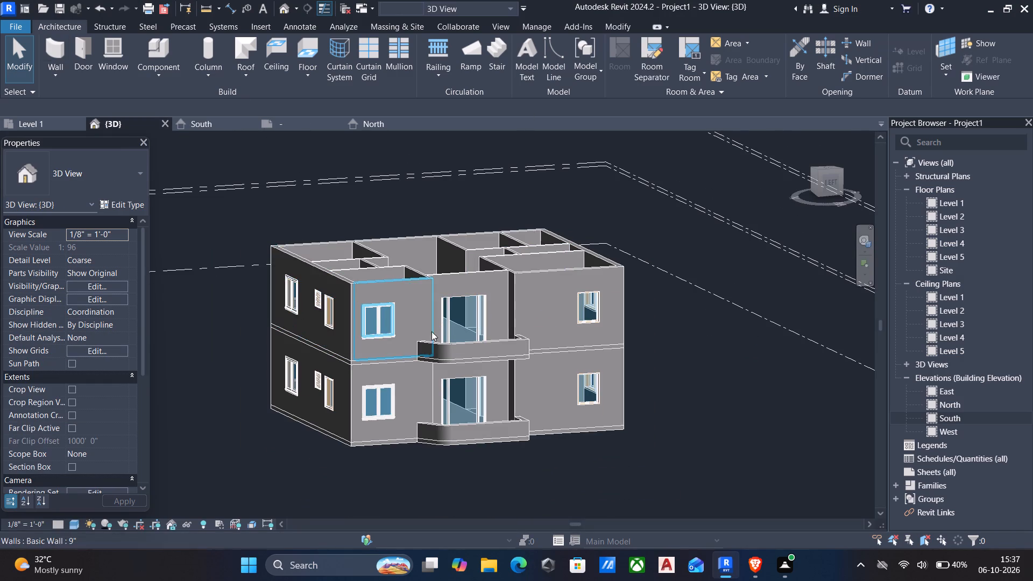
{"action": "middle_click_drag", "start_coordinate": [431, 331], "coordinate": [388, 317], "text": "shift"}
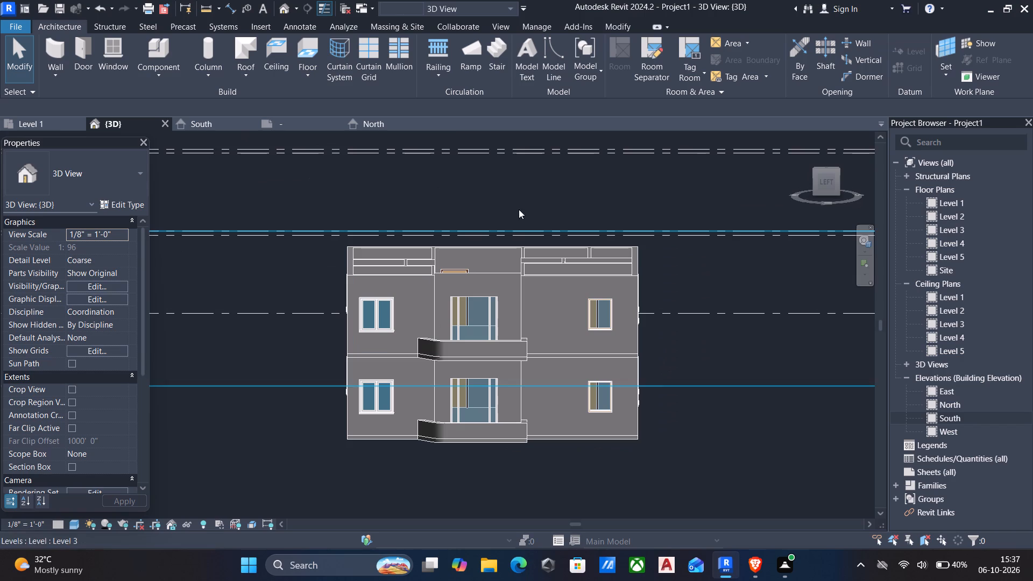
{"action": "left_click", "coordinate": [300, 26]}
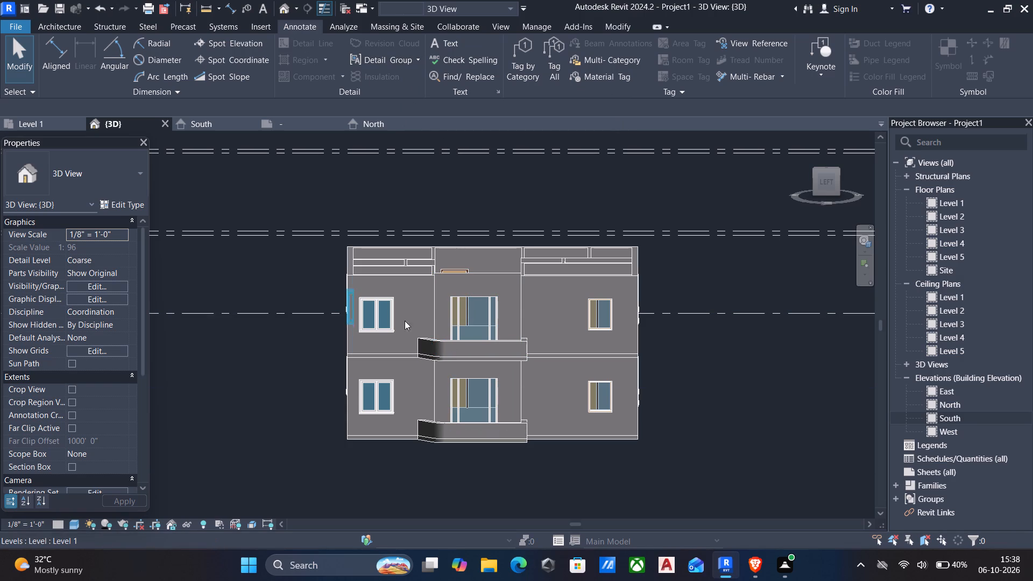
{"action": "scroll", "coordinate": [359, 331], "scroll_direction": "down", "scroll_amount": 2}
{"action": "middle_click_drag", "start_coordinate": [359, 335], "coordinate": [400, 320], "text": "shift"}
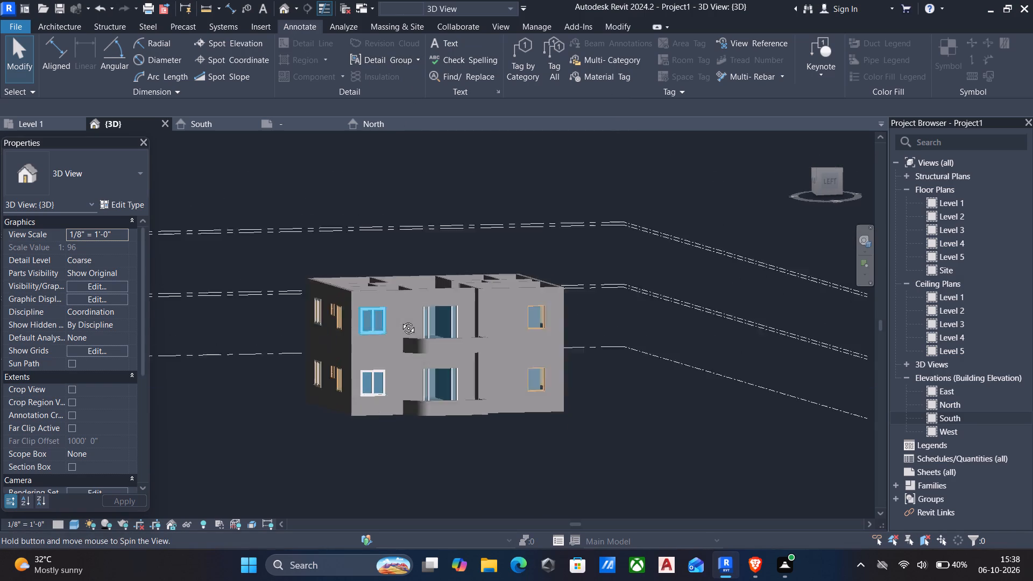
{"action": "middle_click_drag", "start_coordinate": [400, 320], "coordinate": [447, 325], "text": "shift"}
{"action": "scroll", "coordinate": [389, 342], "scroll_direction": "up", "scroll_amount": 3}
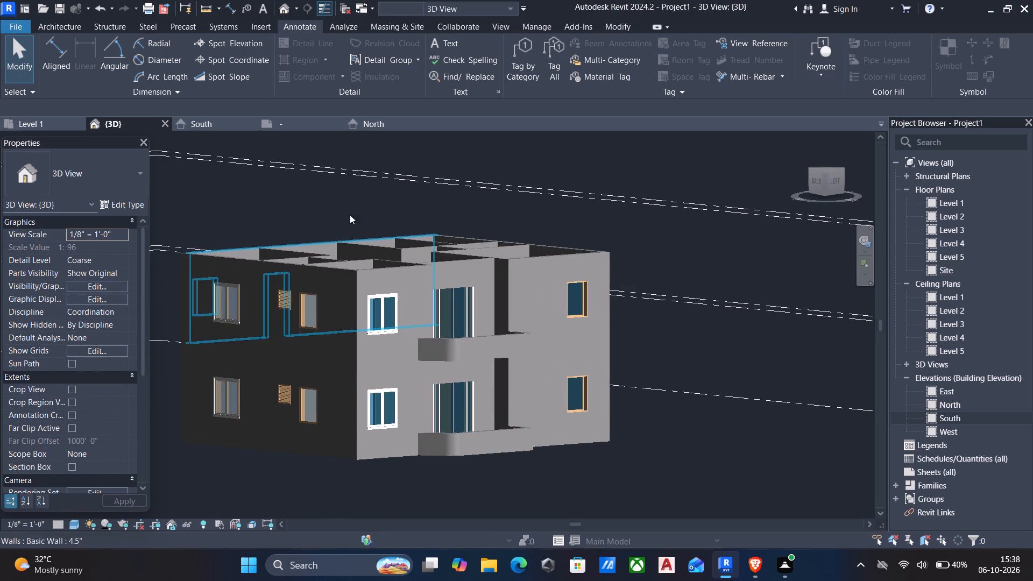
Create an in-place model component in the Generic Models category, keeping the name Generic Models 1.
{"action": "left_click", "coordinate": [55, 29]}
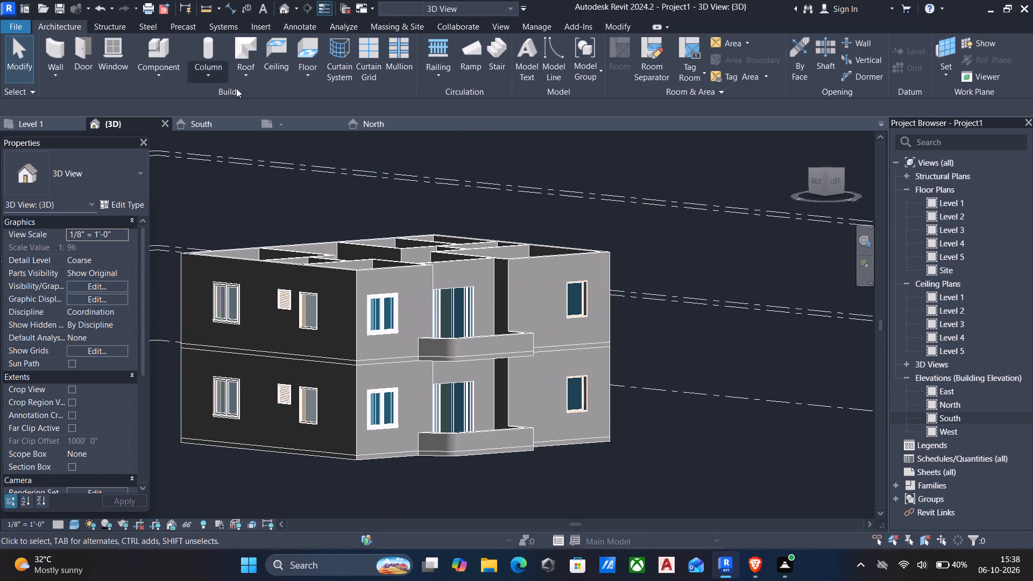
{"action": "left_click", "coordinate": [168, 84]}
{"action": "left_click", "coordinate": [160, 77]}
{"action": "left_click", "coordinate": [209, 127]}
{"action": "scroll", "coordinate": [476, 242], "scroll_direction": "down", "scroll_amount": 11}
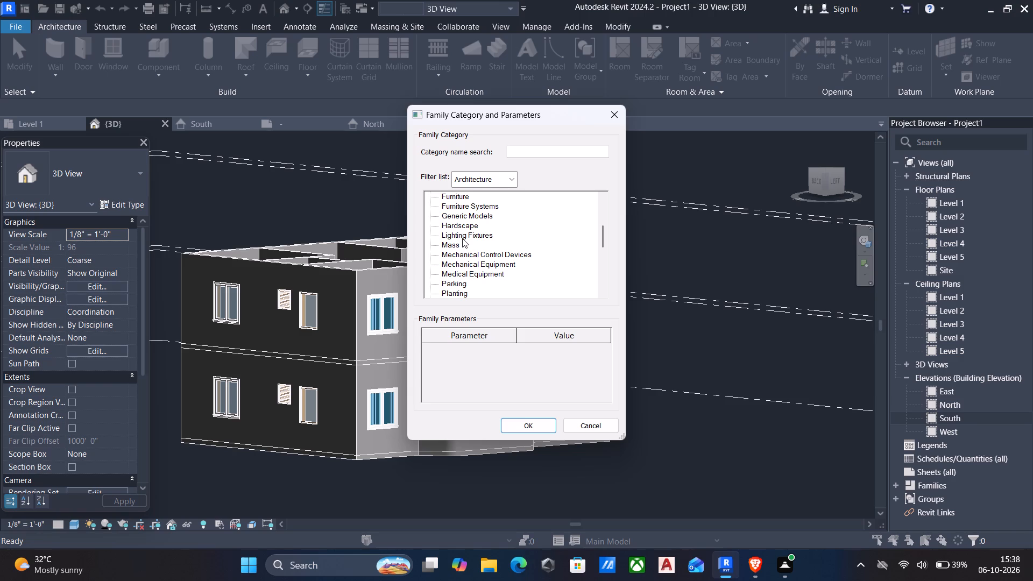
{"action": "left_click", "coordinate": [474, 213]}
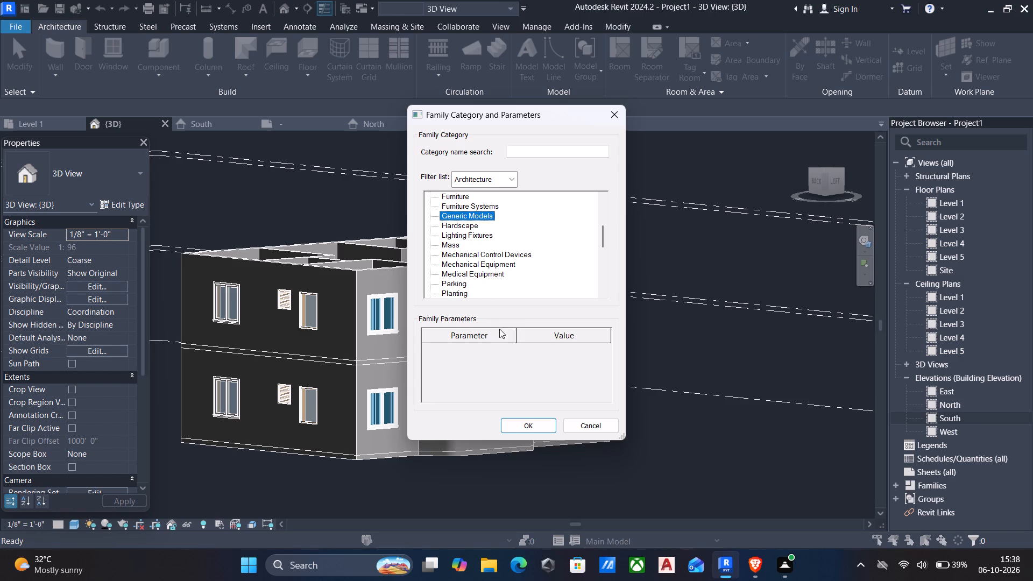
{"action": "left_click", "coordinate": [540, 423]}
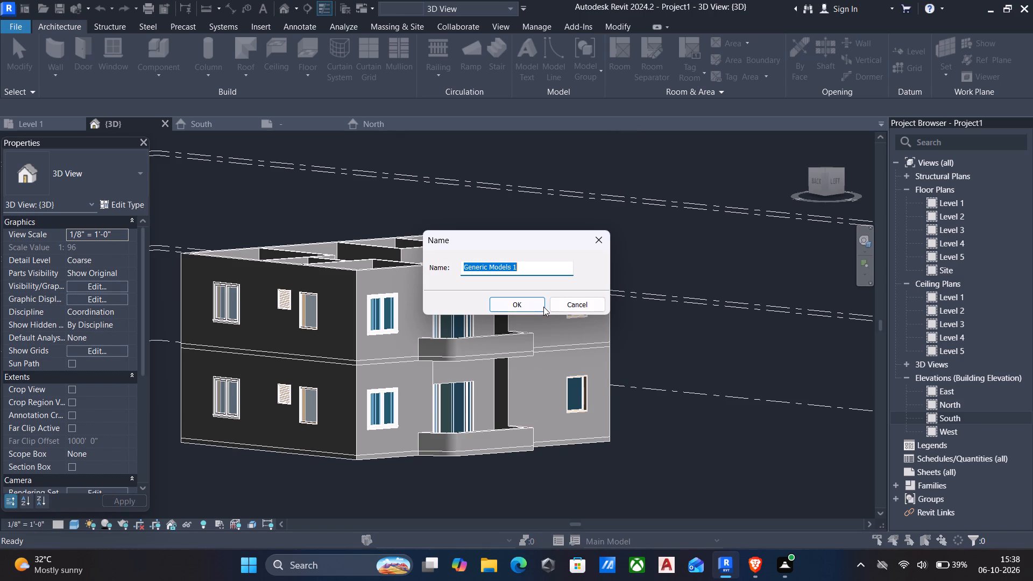
{"action": "left_click", "coordinate": [502, 305]}
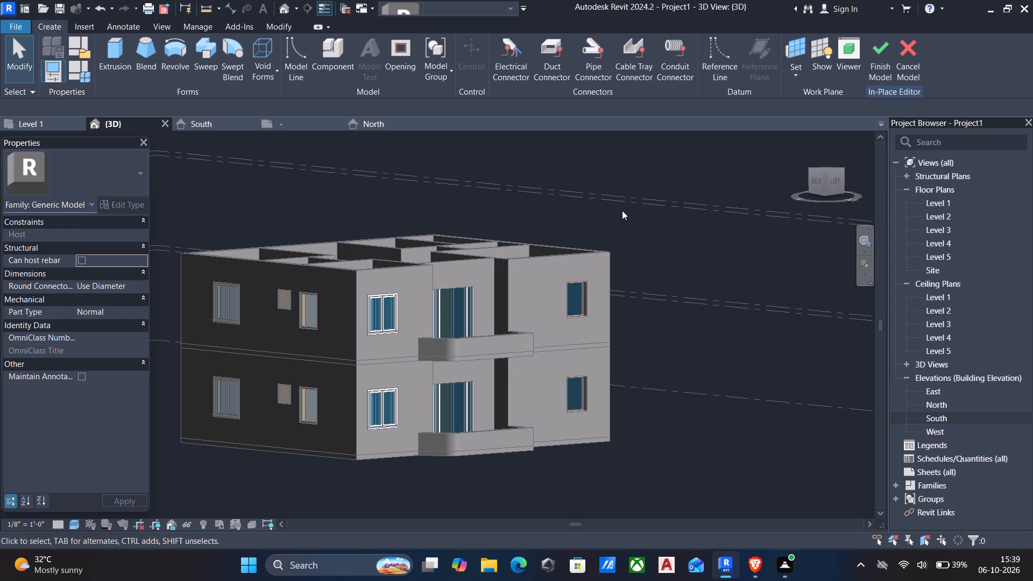
Begin an extrusion on the upper floor slab's edge face and sketch a rectangle enclosing the two stacked double casement windows beside the balconies.
{"action": "left_click", "coordinate": [115, 51]}
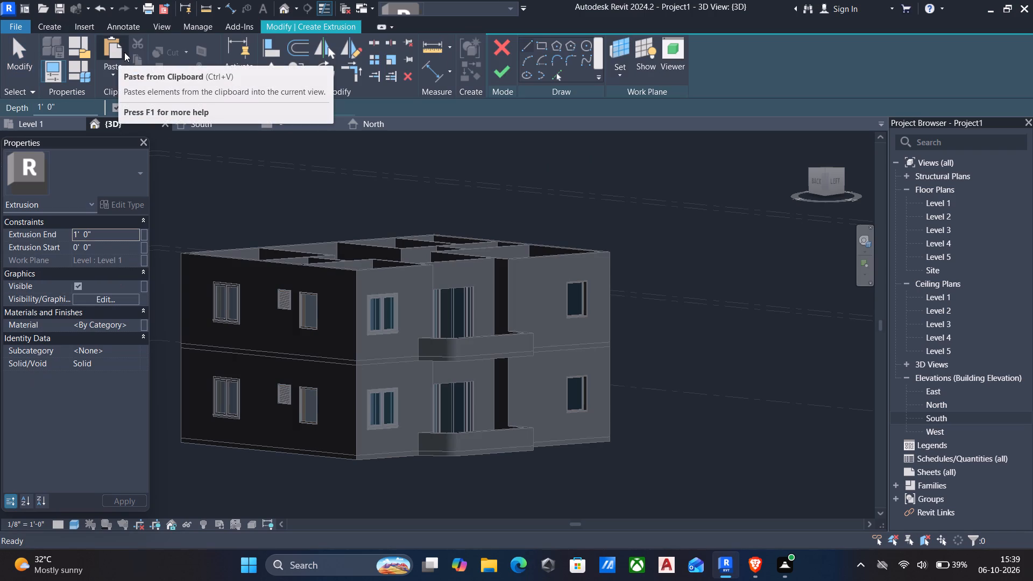
{"action": "left_click", "coordinate": [620, 70]}
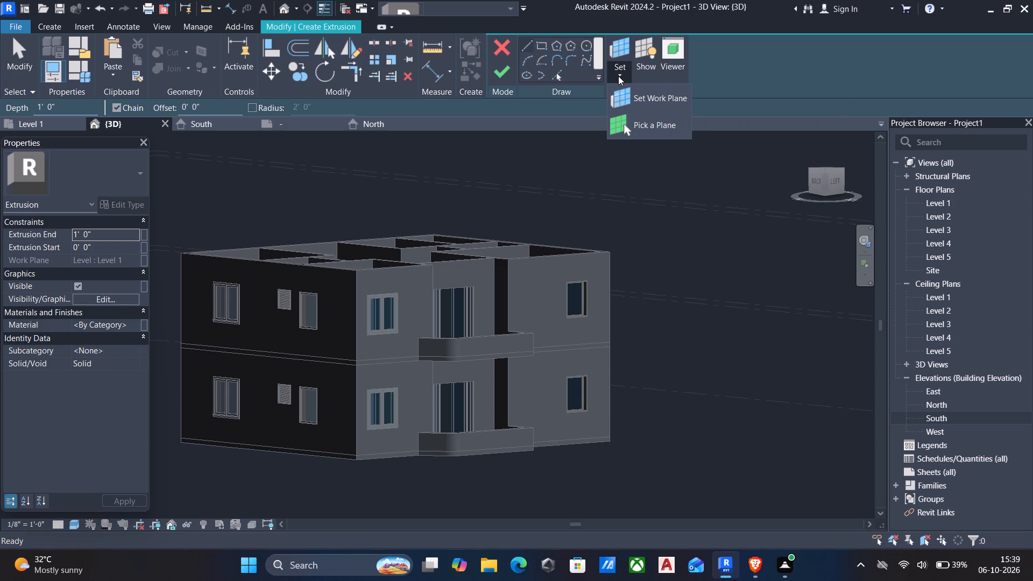
{"action": "left_click", "coordinate": [647, 123]}
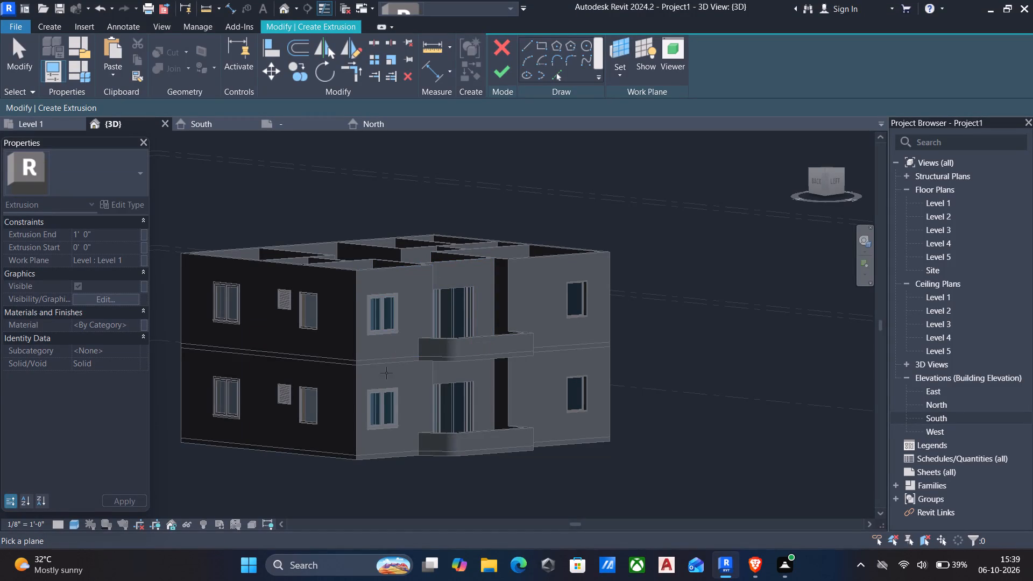
{"action": "left_click", "coordinate": [369, 361]}
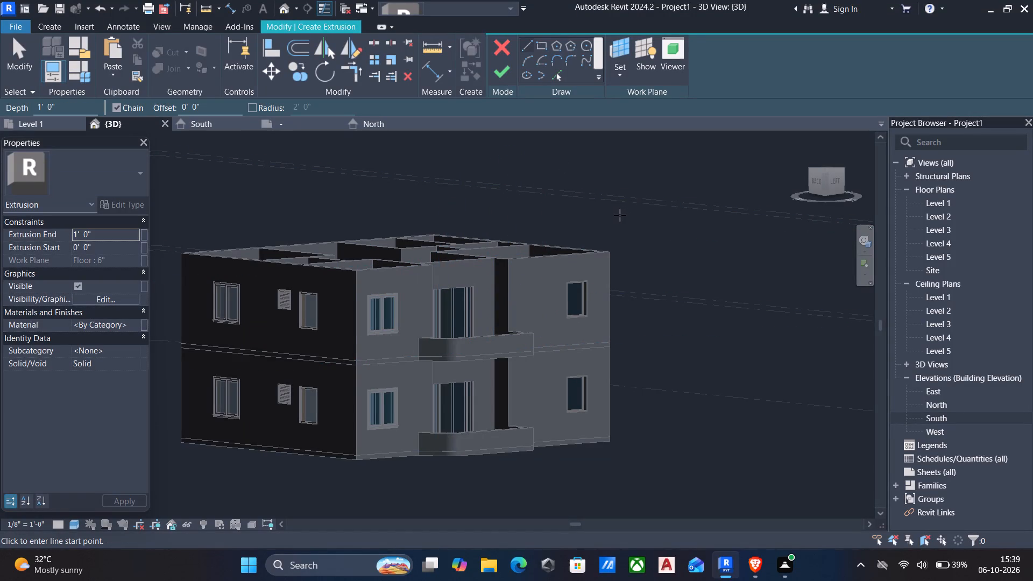
{"action": "middle_click_drag", "start_coordinate": [618, 215], "coordinate": [553, 230], "text": "shift"}
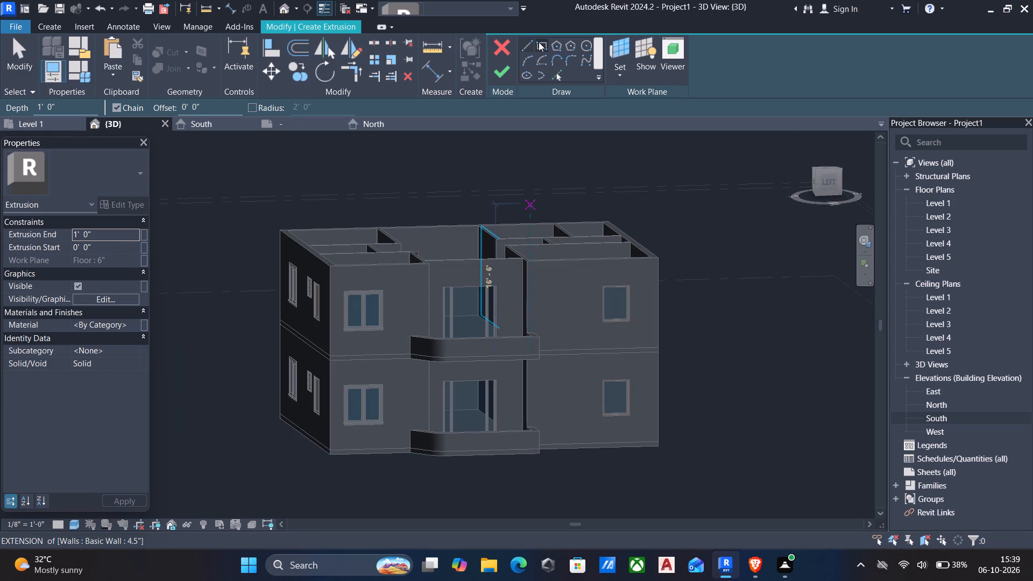
{"action": "left_click", "coordinate": [539, 42]}
{"action": "scroll", "coordinate": [369, 346], "scroll_direction": "up", "scroll_amount": 5}
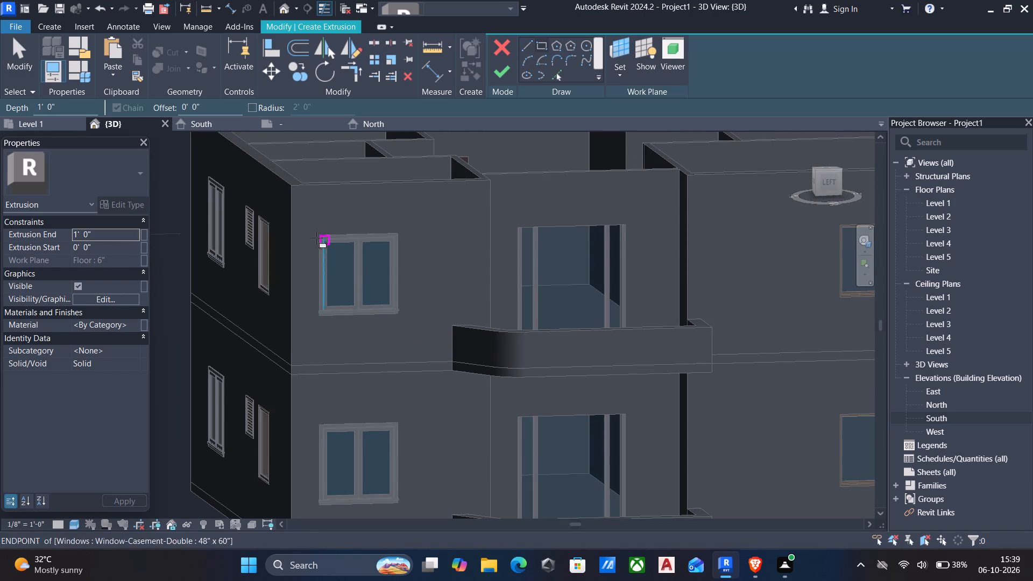
{"action": "left_click", "coordinate": [319, 231]}
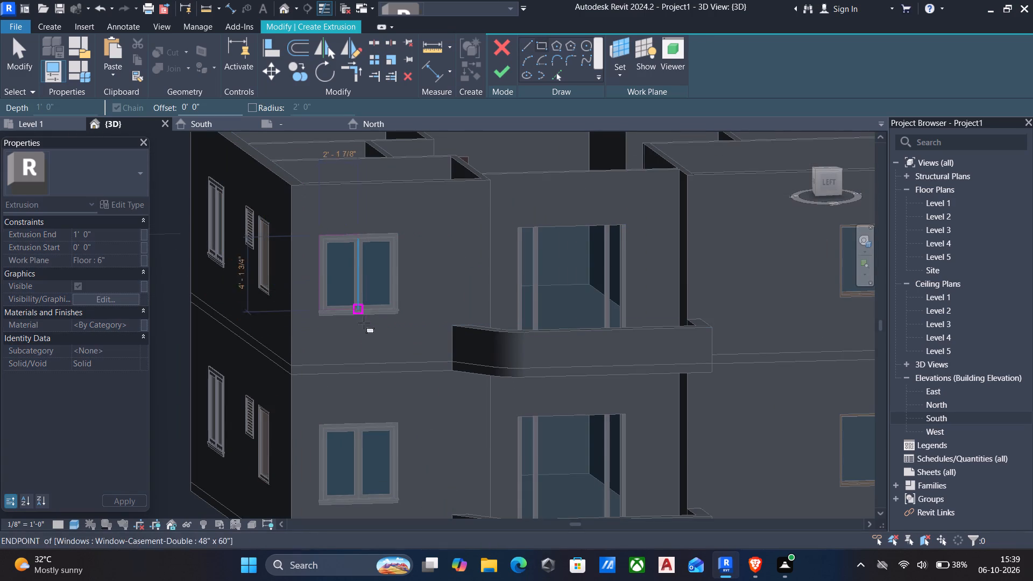
{"action": "middle_click_drag", "start_coordinate": [428, 408], "coordinate": [406, 377]}
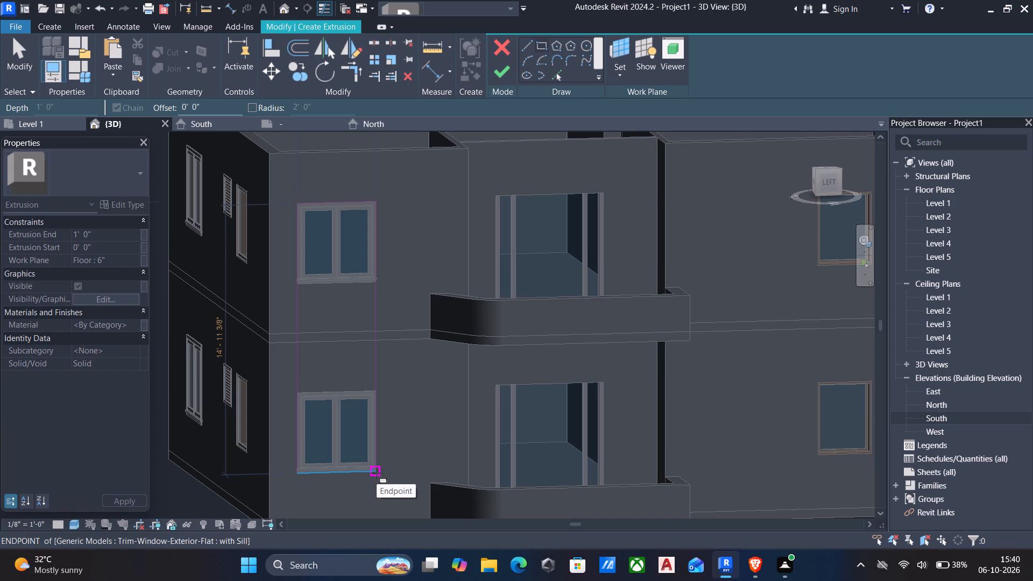
{"action": "scroll", "coordinate": [388, 480], "scroll_direction": "up", "scroll_amount": 4}
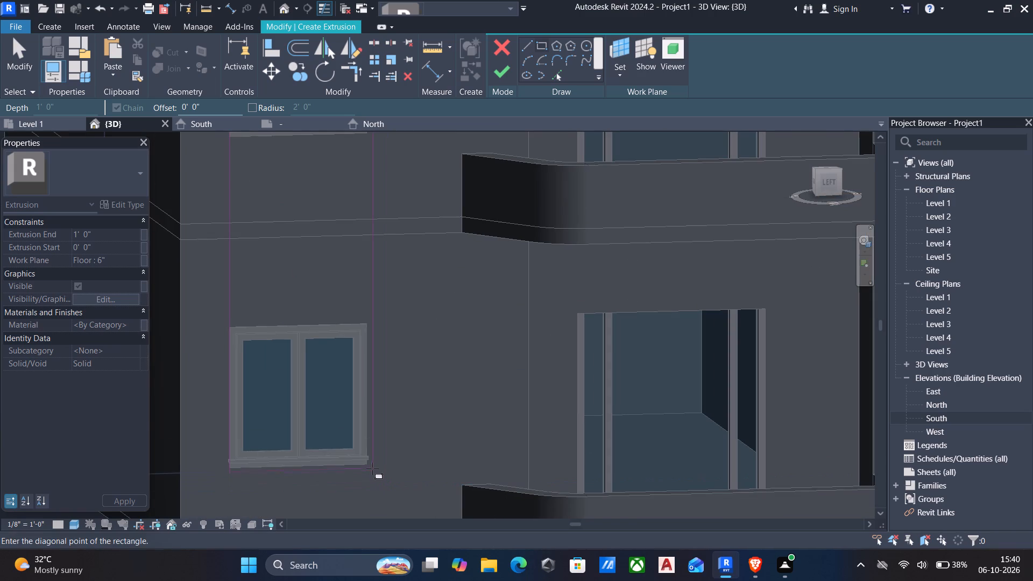
{"action": "left_click", "coordinate": [369, 464]}
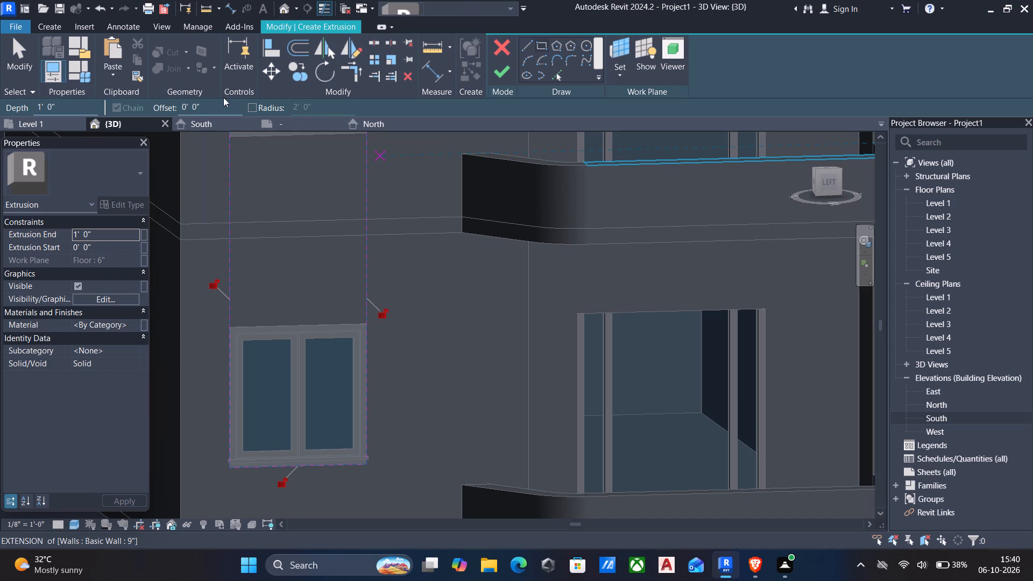
Sketch an outer rectangle offset 6" outward from the one enclosing the stacked windows, and finish the frame extrusion at 1' 0" depth.
{"action": "left_click_drag", "start_coordinate": [232, 104], "coordinate": [0, 89]}
{"action": "type", "text": "6\""}
{"action": "key", "text": "Return"}
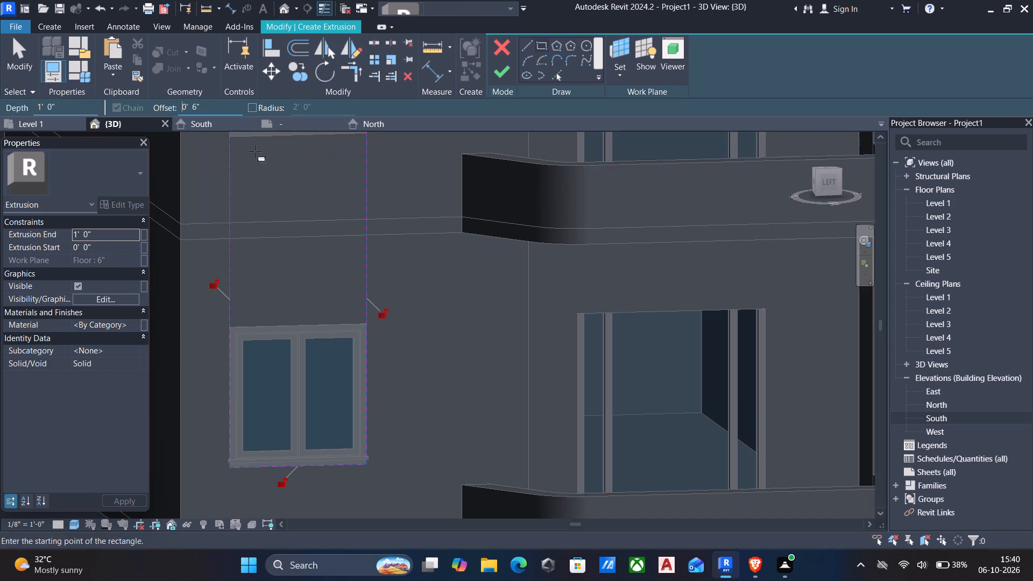
{"action": "scroll", "coordinate": [282, 256], "scroll_direction": "down", "scroll_amount": 1}
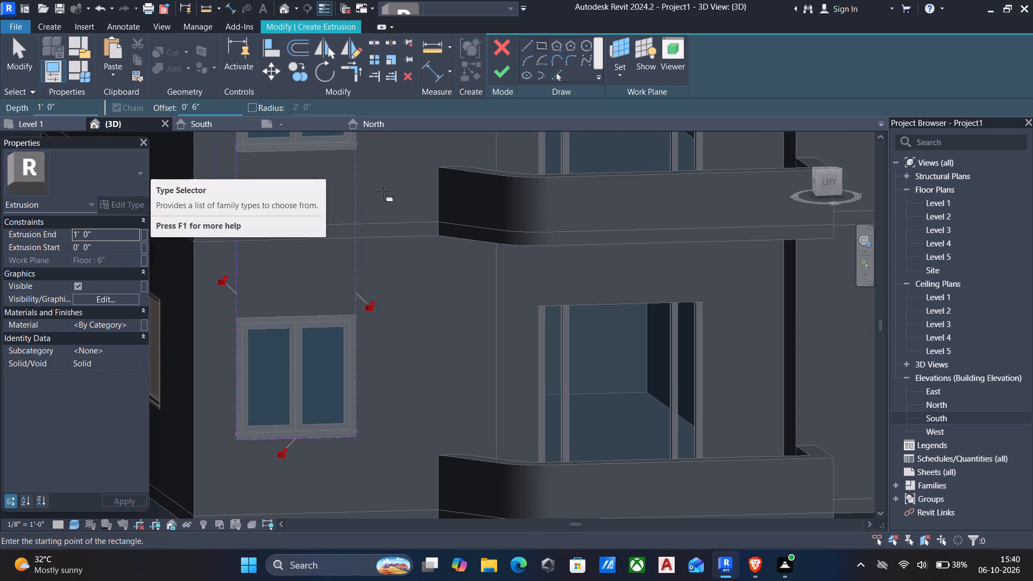
{"action": "middle_click_drag", "start_coordinate": [383, 192], "coordinate": [391, 241]}
{"action": "middle_click_drag", "start_coordinate": [268, 151], "coordinate": [314, 195]}
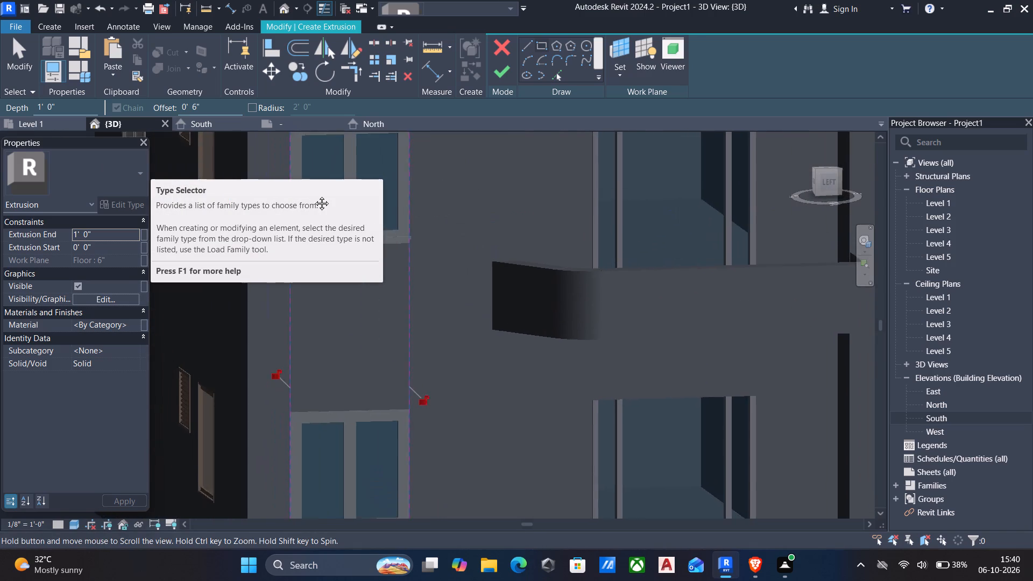
{"action": "middle_click_drag", "start_coordinate": [314, 195], "coordinate": [337, 219]}
{"action": "scroll", "coordinate": [337, 219], "scroll_direction": "down", "scroll_amount": 1}
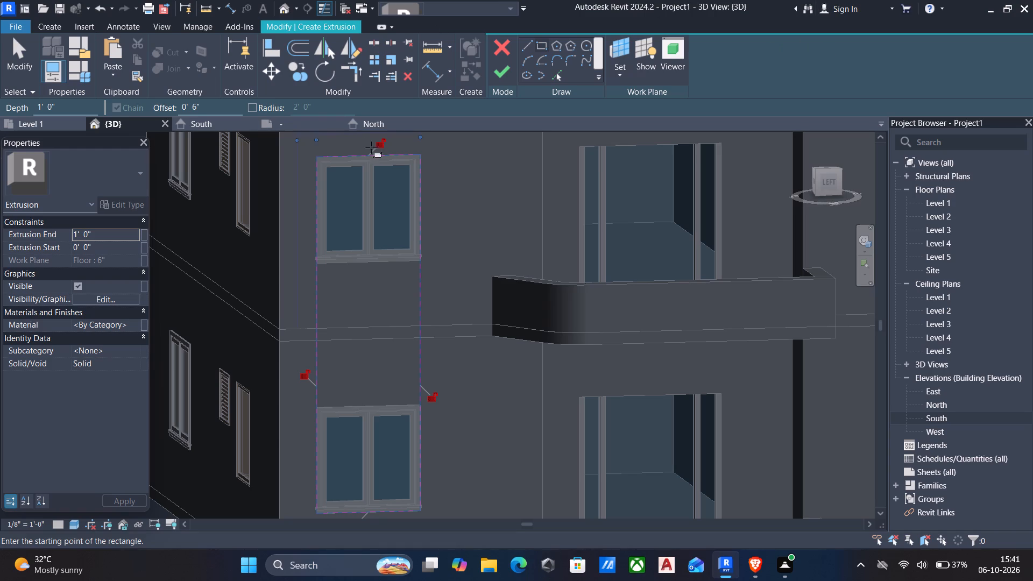
{"action": "left_click", "coordinate": [317, 154]}
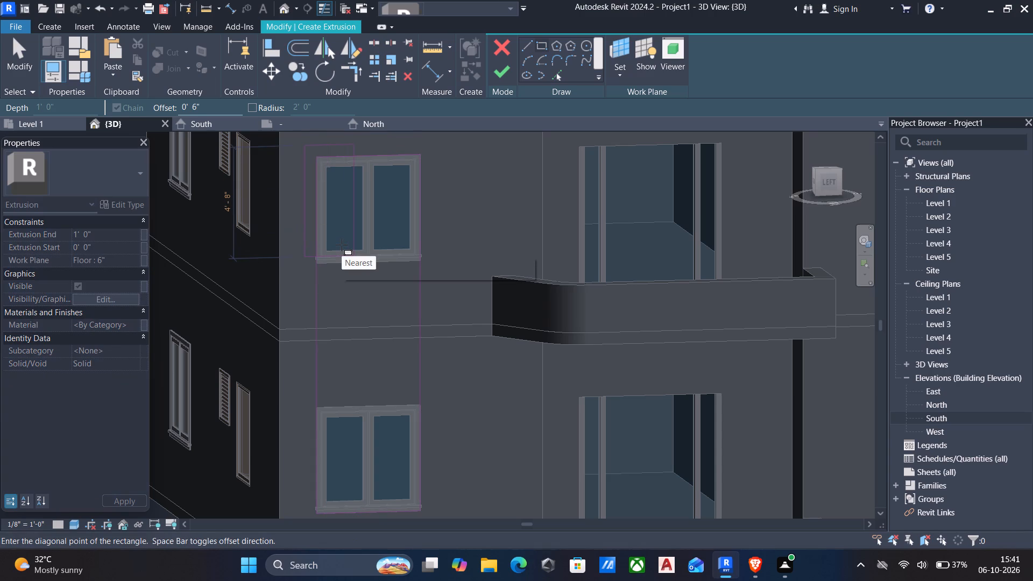
{"action": "middle_click_drag", "start_coordinate": [343, 259], "coordinate": [343, 182]}
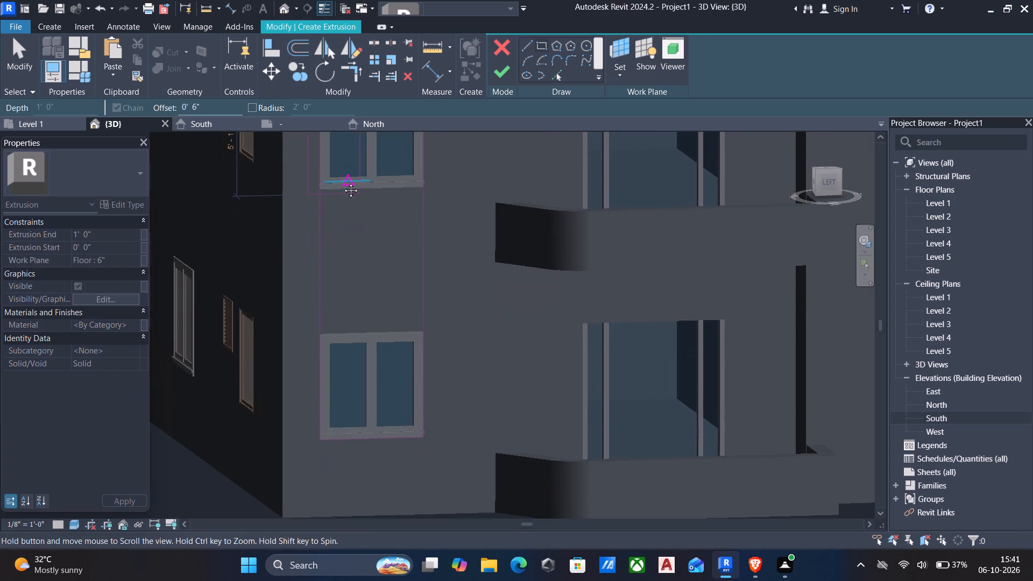
{"action": "middle_click_drag", "start_coordinate": [343, 182], "coordinate": [342, 182]}
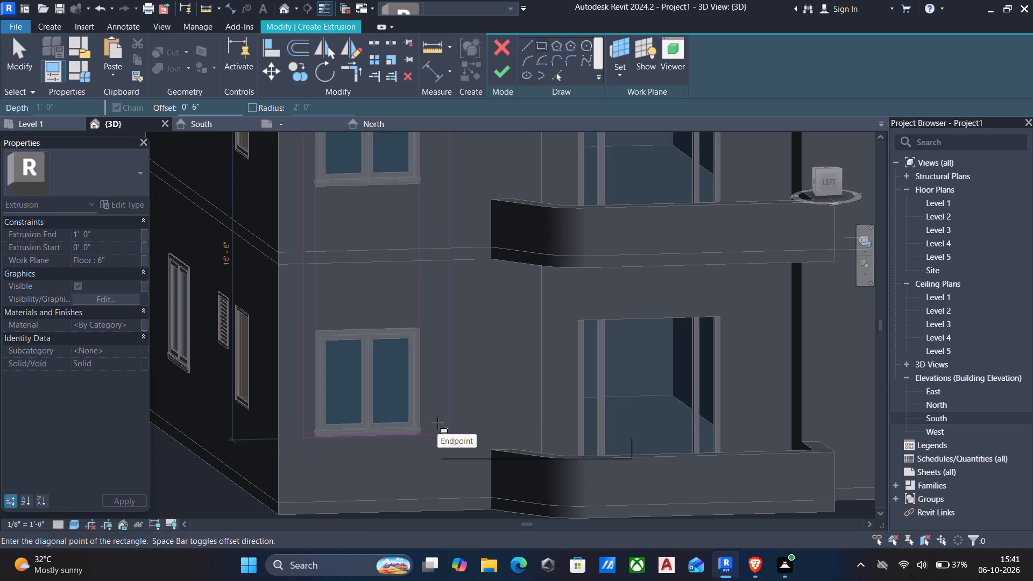
{"action": "scroll", "coordinate": [434, 431], "scroll_direction": "up", "scroll_amount": 3}
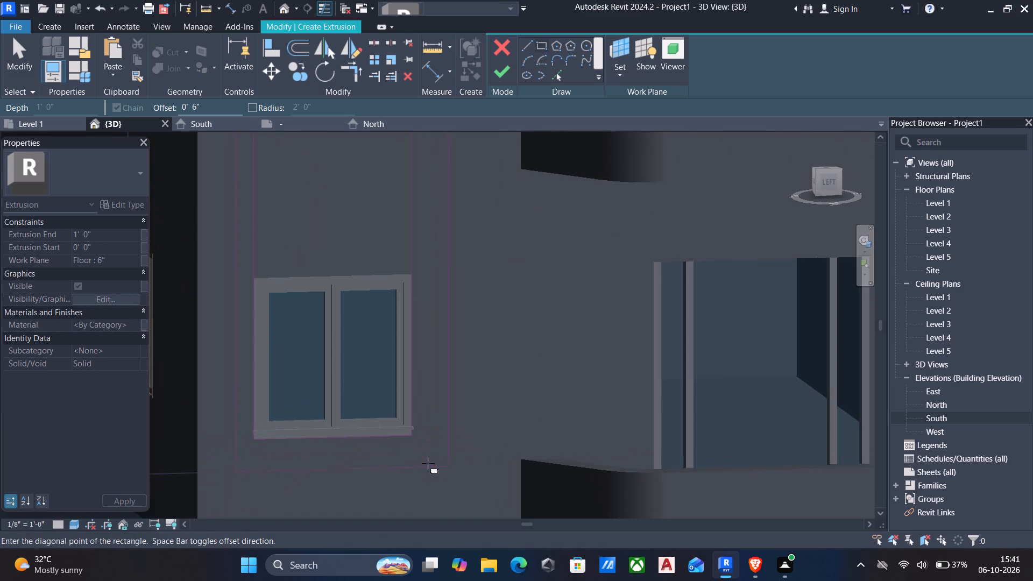
{"action": "left_click", "coordinate": [413, 433]}
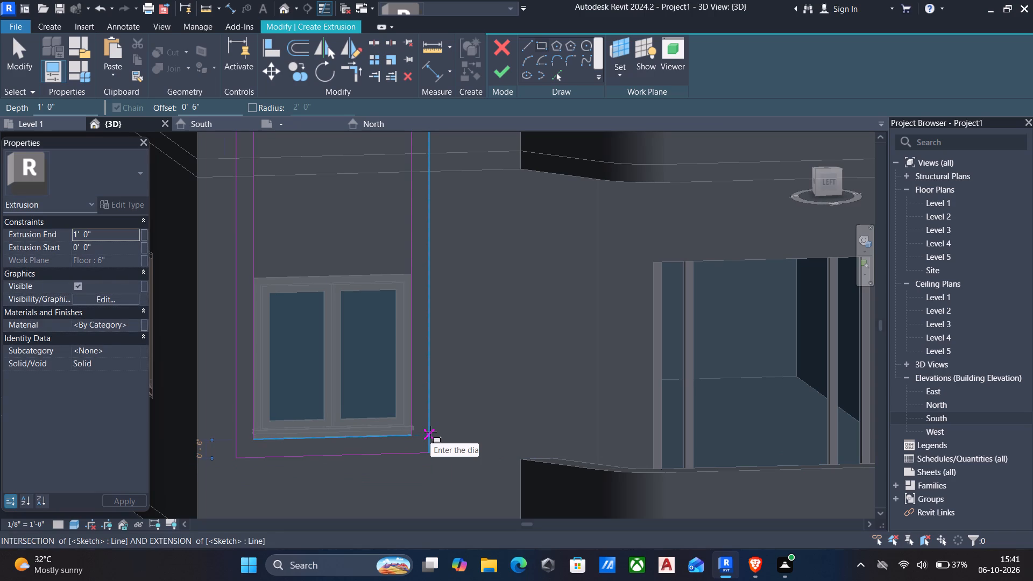
{"action": "key", "text": "Escape"}
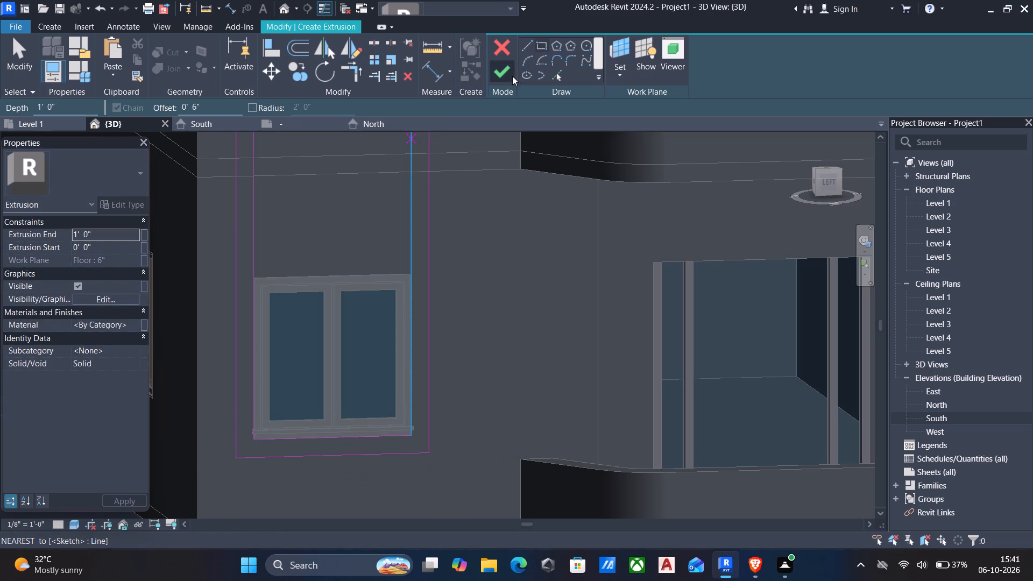
{"action": "left_click", "coordinate": [503, 74]}
Examine the extruded frame around the stacked windows from several angles in the 3D view.
{"action": "scroll", "coordinate": [563, 259], "scroll_direction": "down", "scroll_amount": 6}
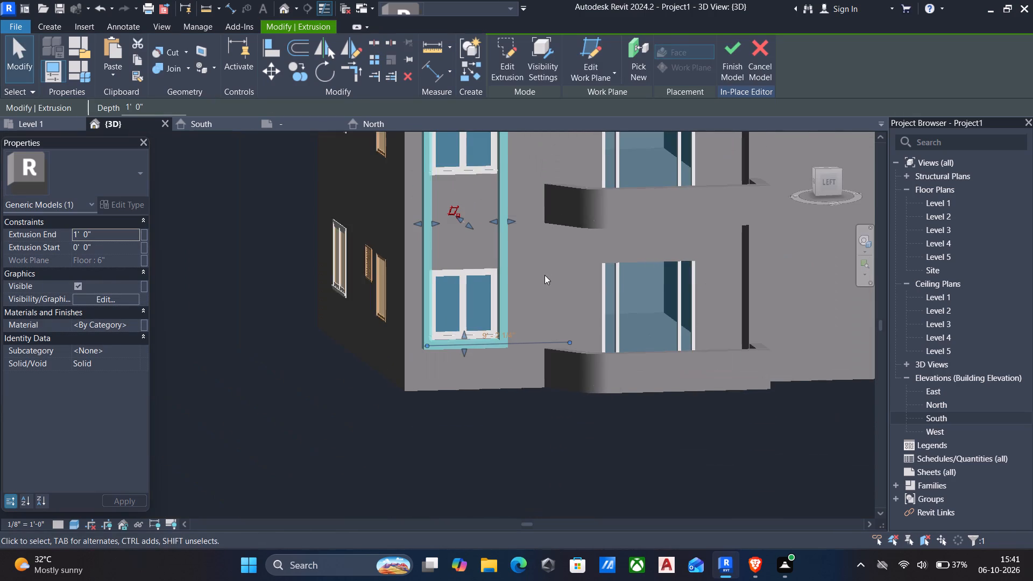
{"action": "middle_click_drag", "start_coordinate": [567, 297], "coordinate": [579, 320], "text": "shift"}
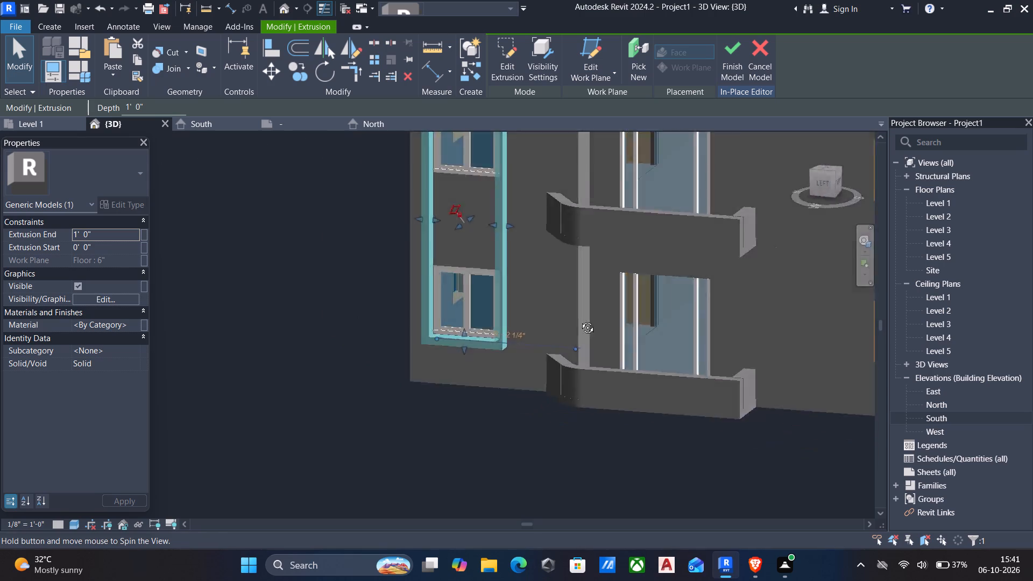
{"action": "middle_click_drag", "start_coordinate": [579, 320], "coordinate": [636, 315], "text": "shift"}
{"action": "scroll", "coordinate": [636, 315], "scroll_direction": "down", "scroll_amount": 4}
{"action": "middle_click_drag", "start_coordinate": [636, 315], "coordinate": [638, 346]}
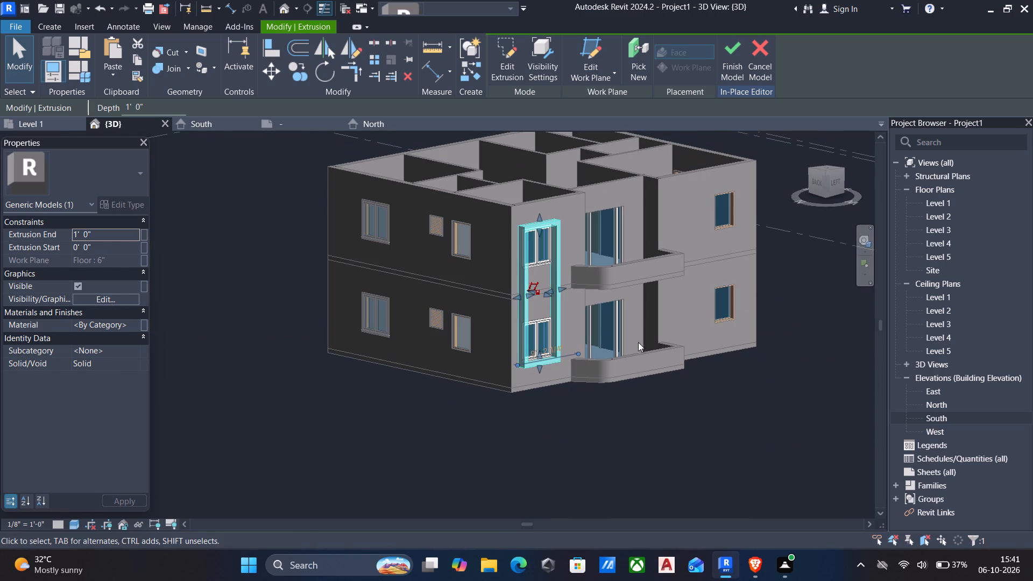
{"action": "key", "text": "Escape"}
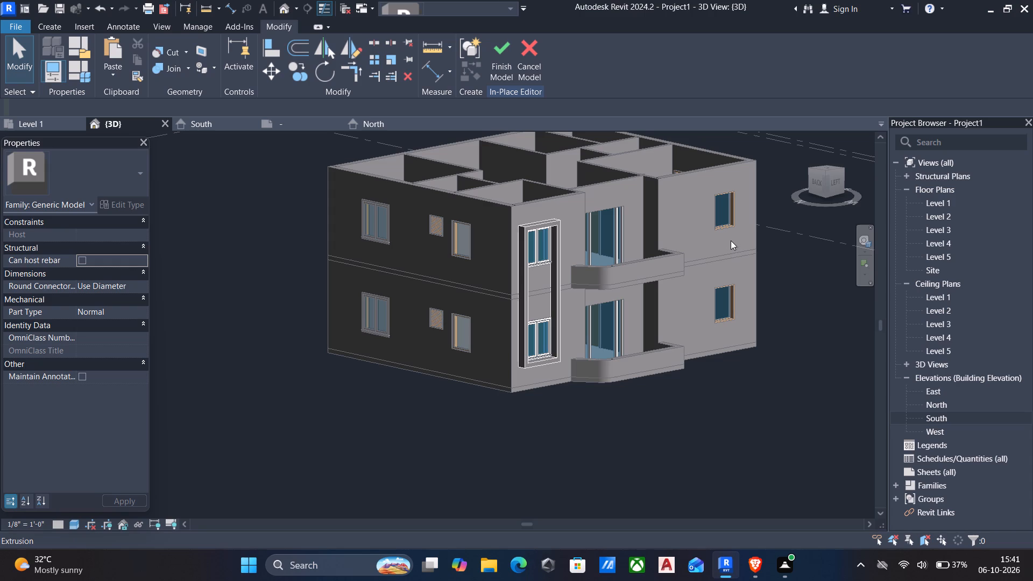
{"action": "middle_click_drag", "start_coordinate": [727, 238], "coordinate": [544, 257], "text": "shift"}
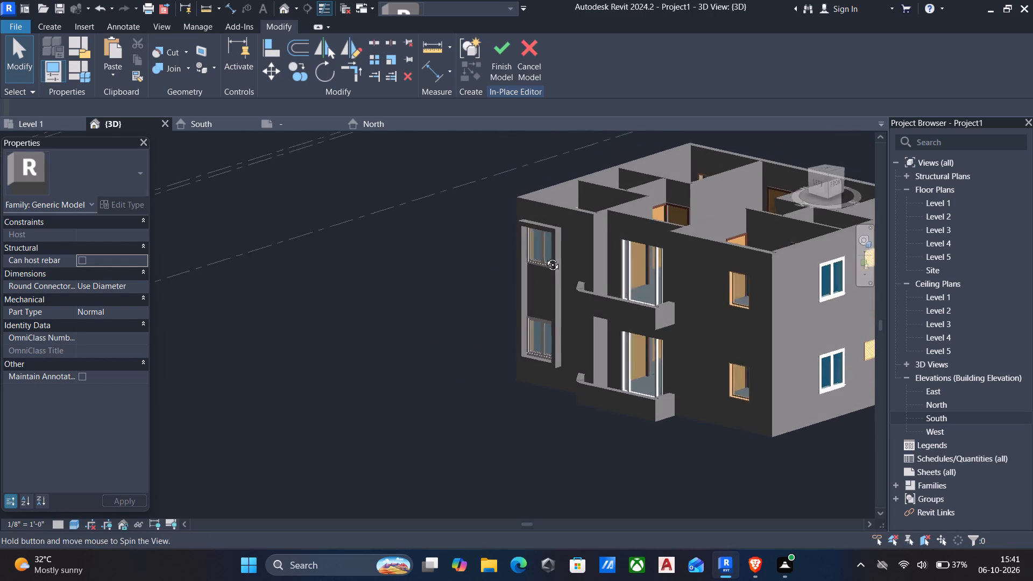
{"action": "middle_click_drag", "start_coordinate": [544, 257], "coordinate": [590, 249], "text": "shift"}
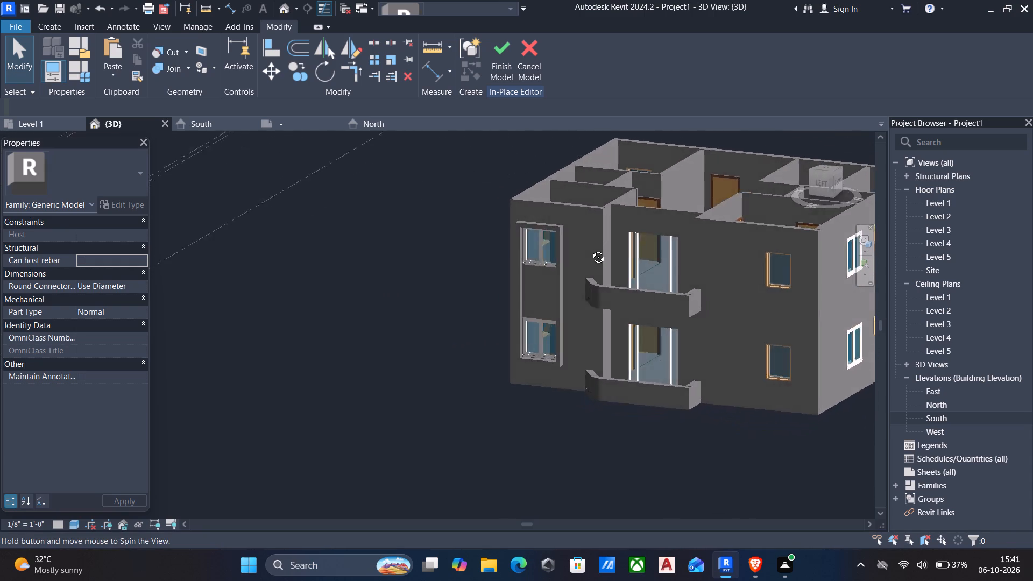
{"action": "middle_click_drag", "start_coordinate": [590, 249], "coordinate": [614, 245], "text": "shift"}
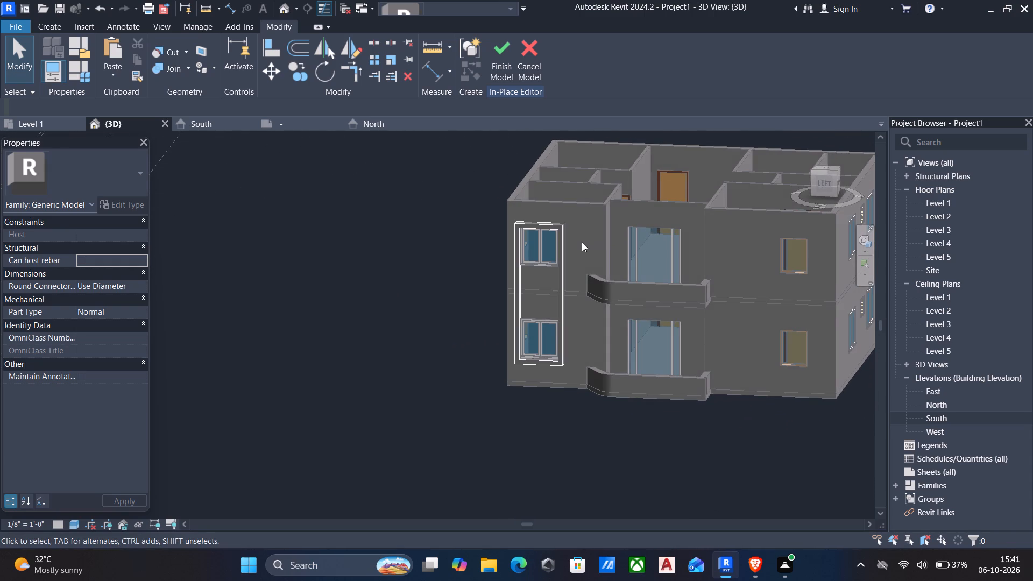
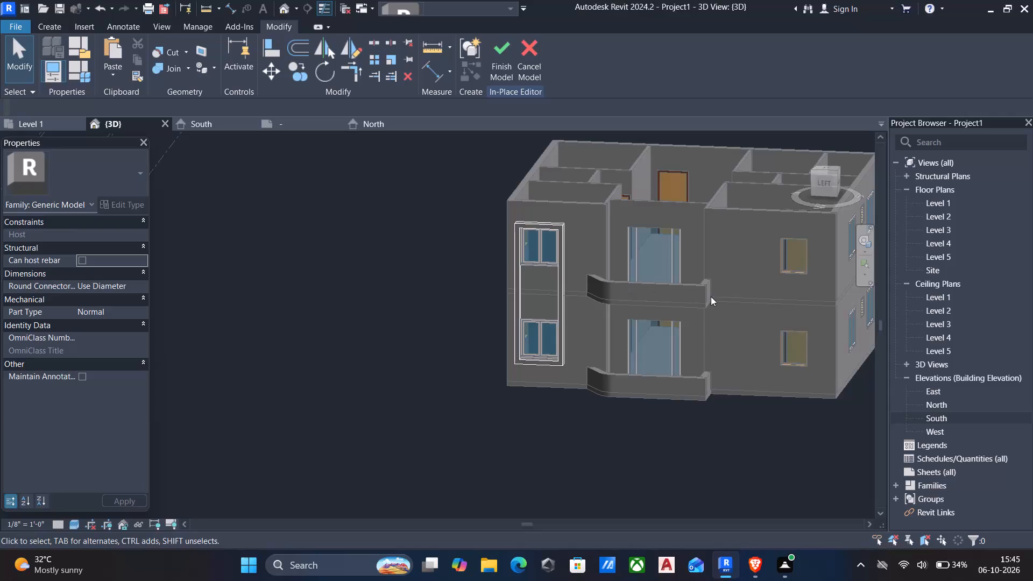
Start another solid extrusion and set its work plane to the upper floor slab's edge face below the small fixed window.
{"action": "scroll", "coordinate": [718, 310], "scroll_direction": "down", "scroll_amount": 2}
{"action": "middle_click_drag", "start_coordinate": [716, 310], "coordinate": [653, 322]}
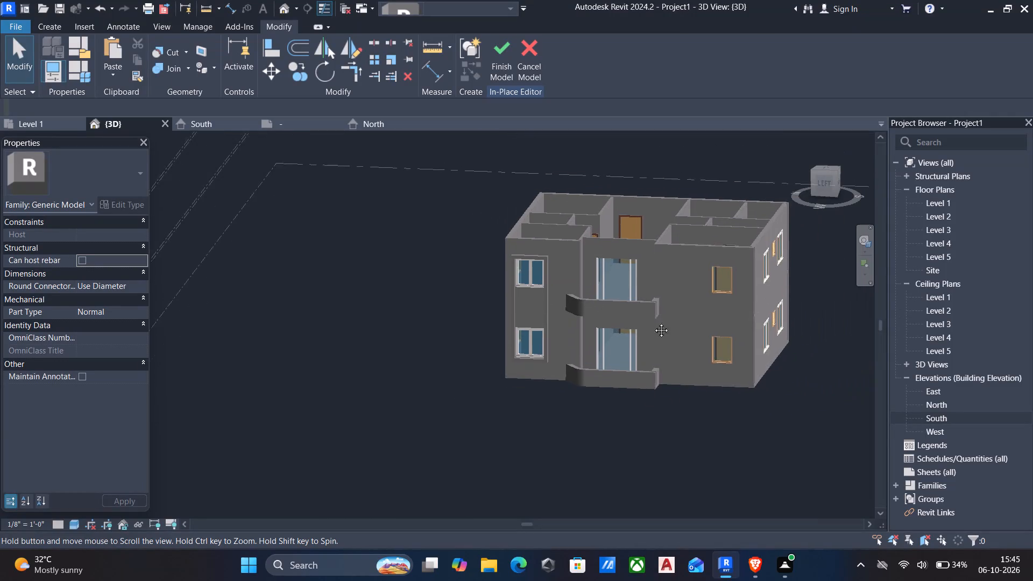
{"action": "middle_click_drag", "start_coordinate": [653, 322], "coordinate": [387, 289]}
{"action": "left_click", "coordinate": [59, 25]}
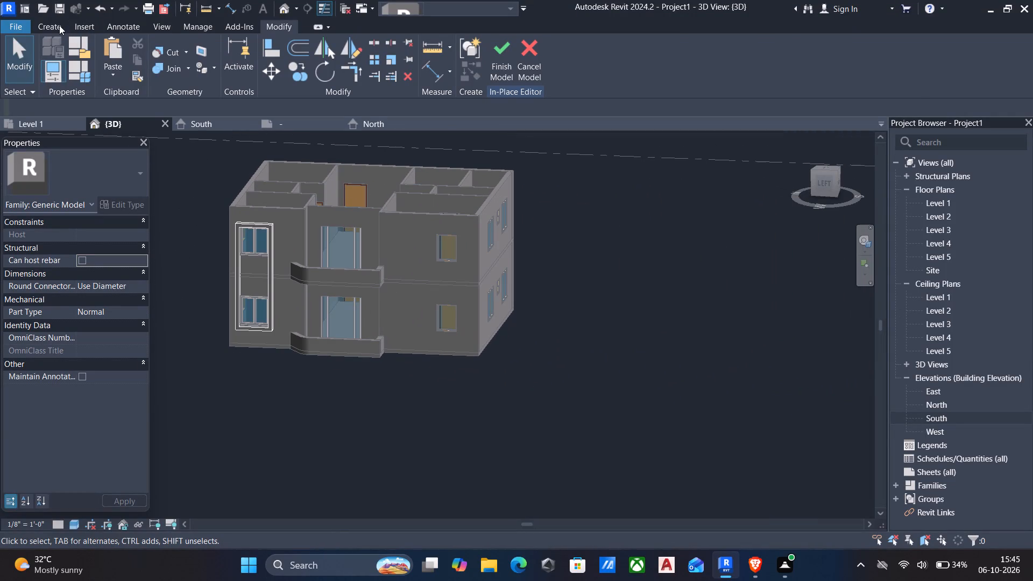
{"action": "left_click", "coordinate": [117, 56]}
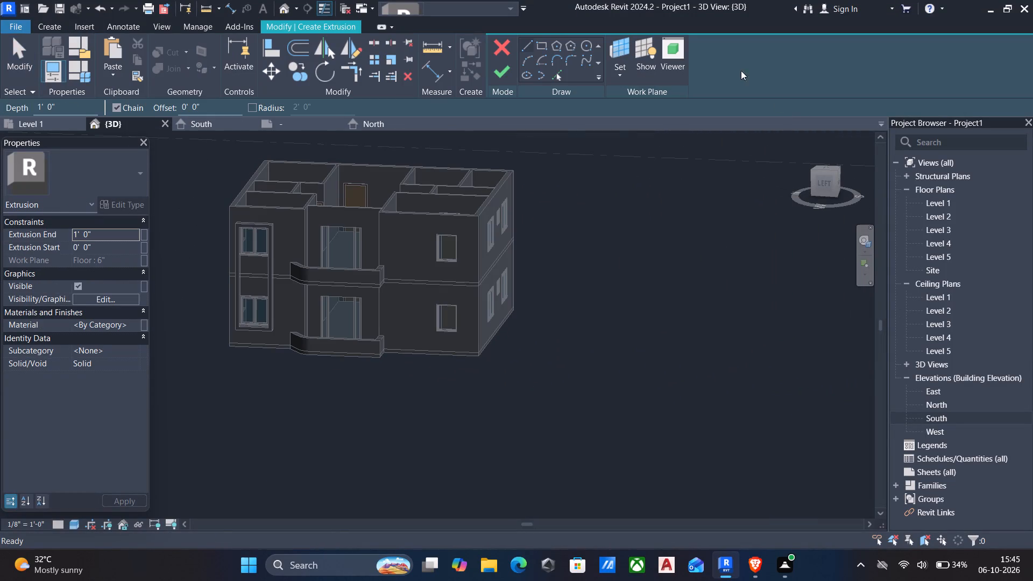
{"action": "left_click", "coordinate": [610, 76]}
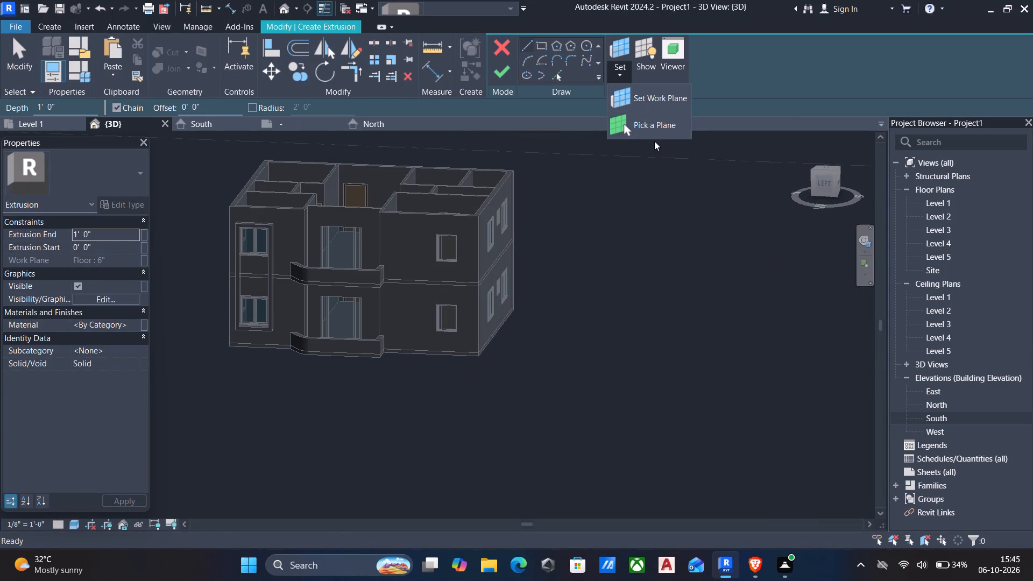
{"action": "left_click", "coordinate": [642, 125]}
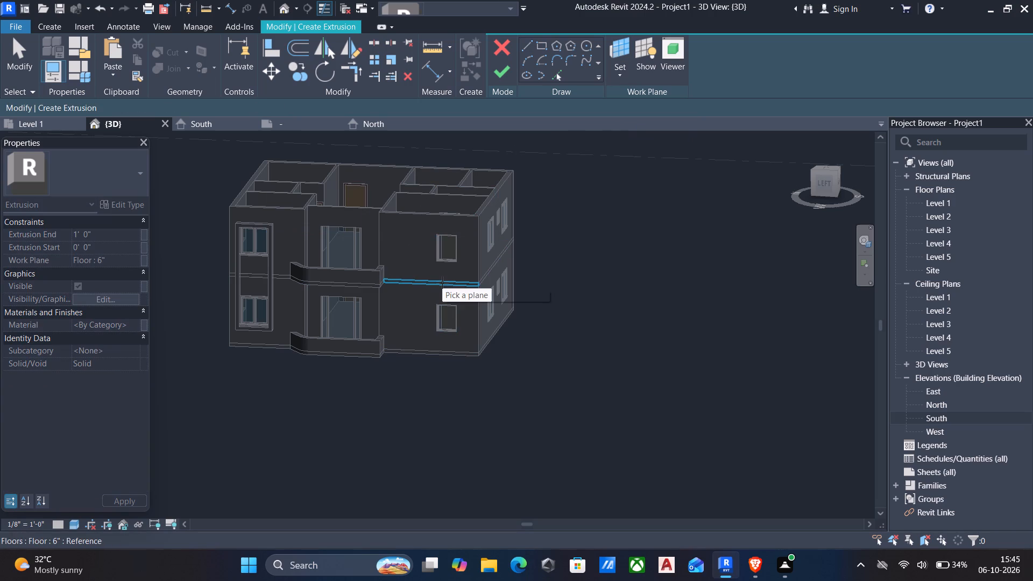
{"action": "left_click", "coordinate": [442, 282]}
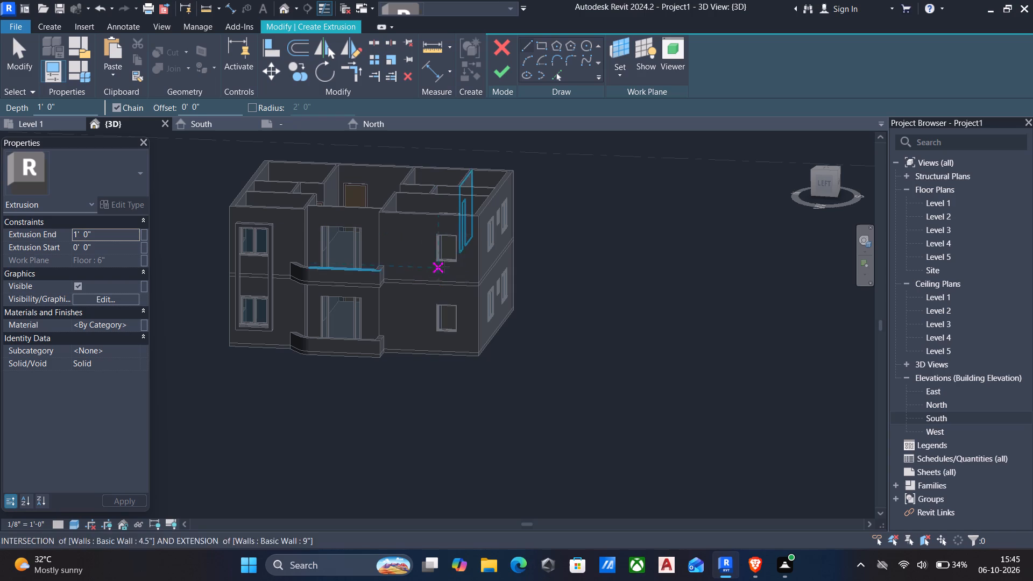
Sketch a rectangle tracing the outer edge of the upper-storey fixed window beside the balconies.
{"action": "scroll", "coordinate": [456, 243], "scroll_direction": "up", "scroll_amount": 4}
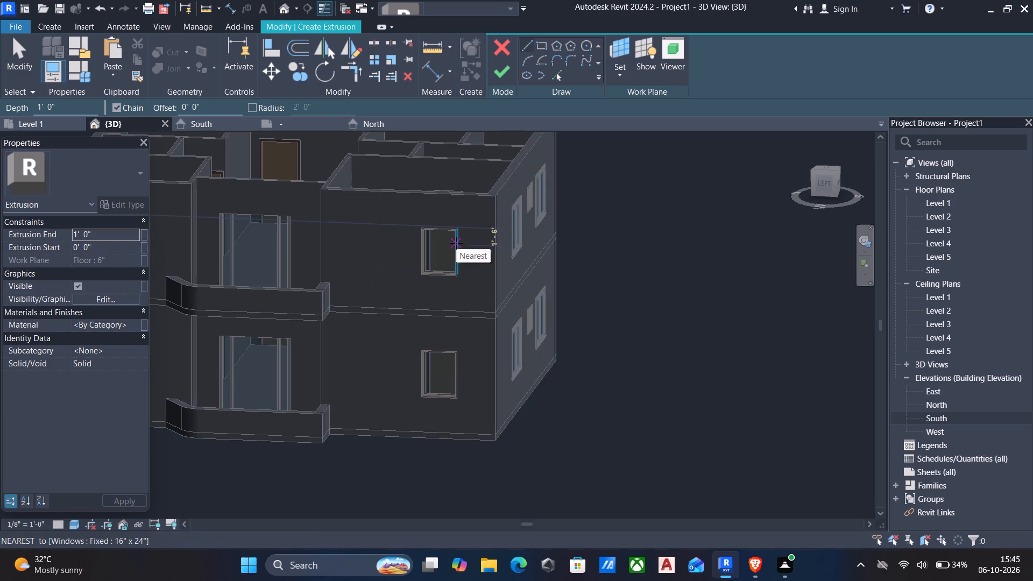
{"action": "scroll", "coordinate": [435, 240], "scroll_direction": "up", "scroll_amount": 4}
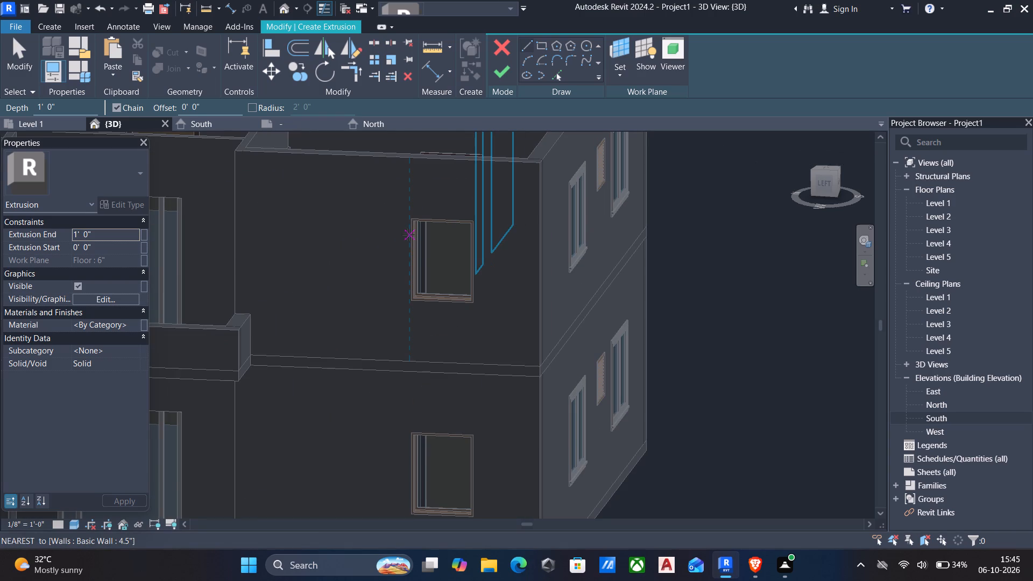
{"action": "scroll", "coordinate": [415, 244], "scroll_direction": "up", "scroll_amount": 4}
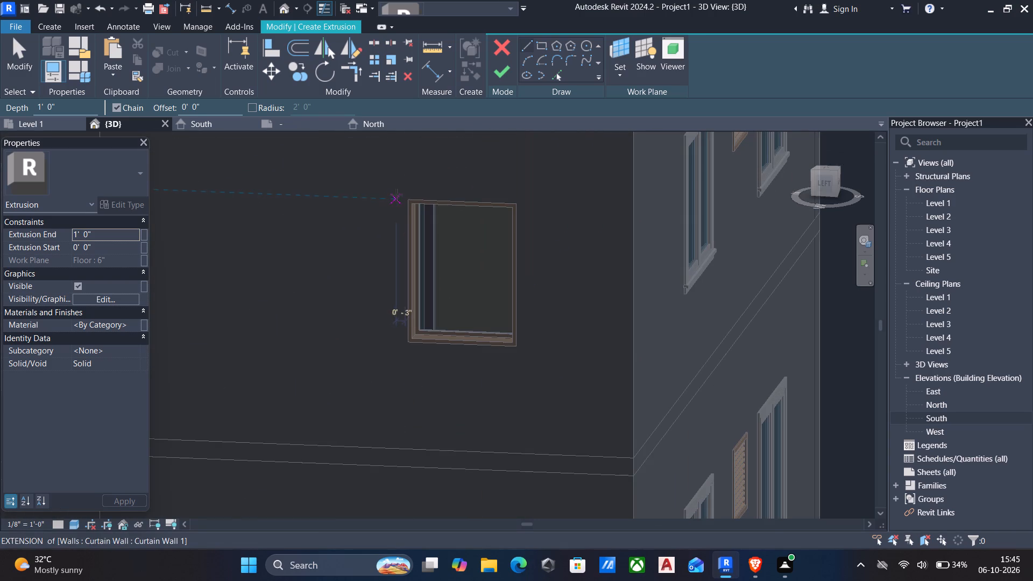
{"action": "left_click", "coordinate": [407, 196]}
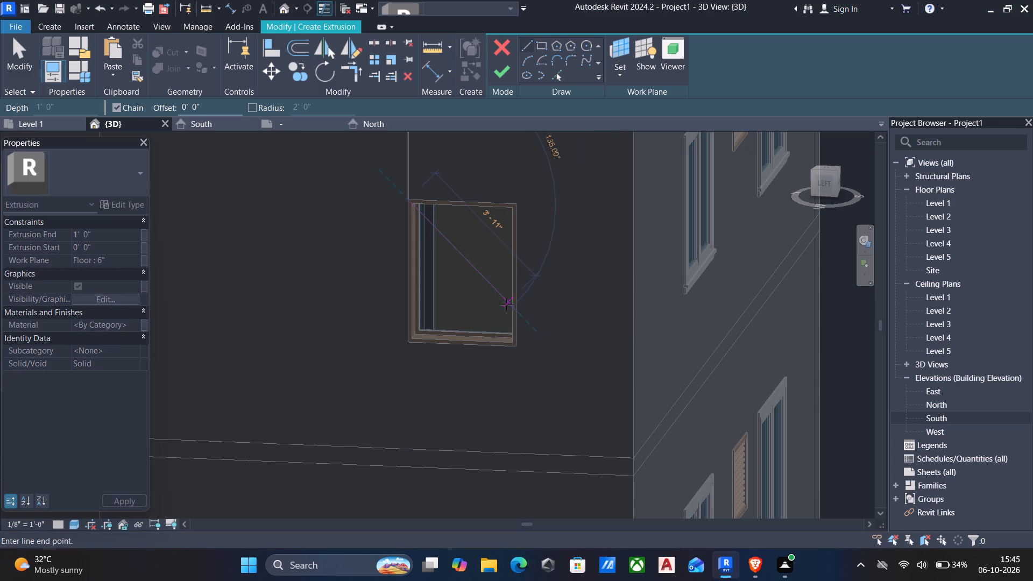
{"action": "key", "text": "Escape"}
{"action": "left_click", "coordinate": [545, 41]}
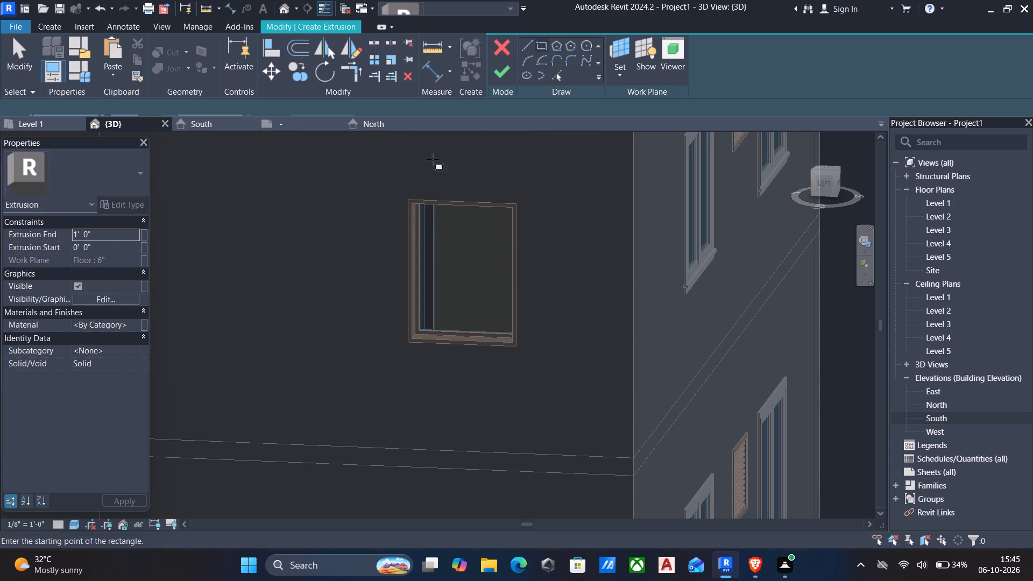
{"action": "left_click", "coordinate": [403, 201]}
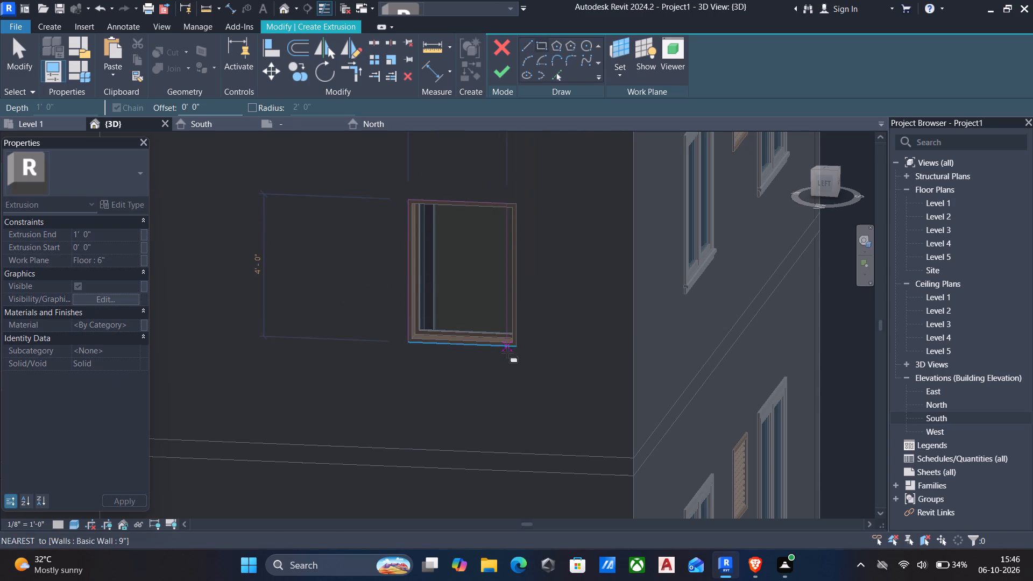
{"action": "left_click", "coordinate": [519, 349]}
{"action": "key", "text": "Escape"}
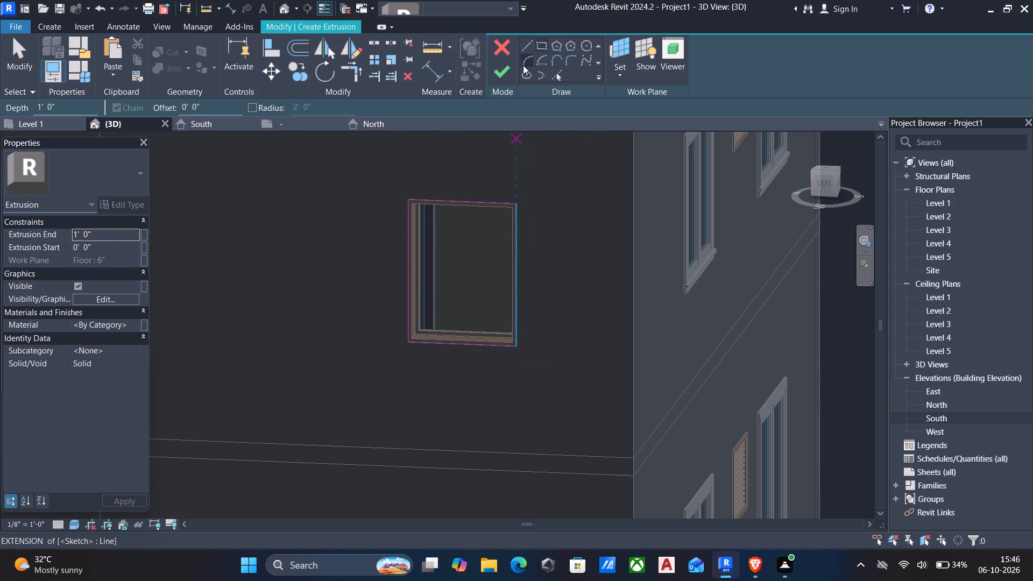
Sketch an outer rectangle offset 6" outward around the fixed window, and finish the frame extrusion at 1' 0" depth.
{"action": "left_click", "coordinate": [539, 46]}
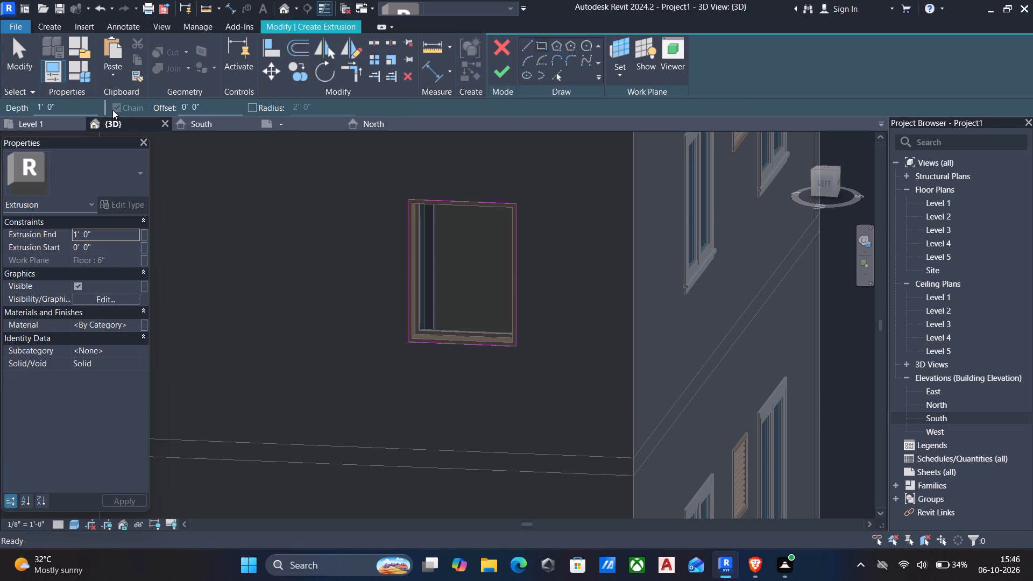
{"action": "left_click_drag", "start_coordinate": [232, 101], "coordinate": [0, 95]}
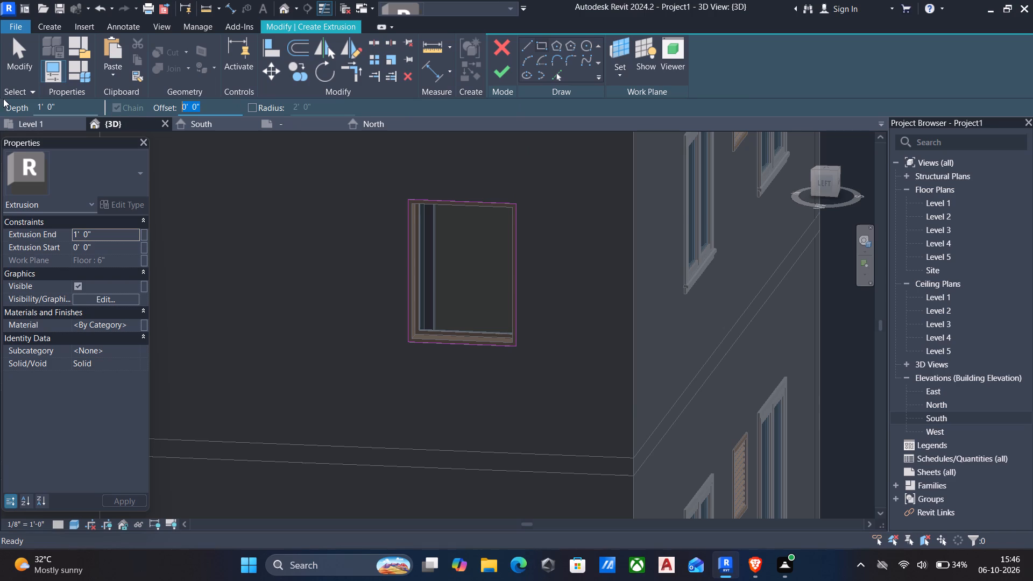
{"action": "key", "text": "6"}
{"action": "key", "text": "shift+quotedbl"}
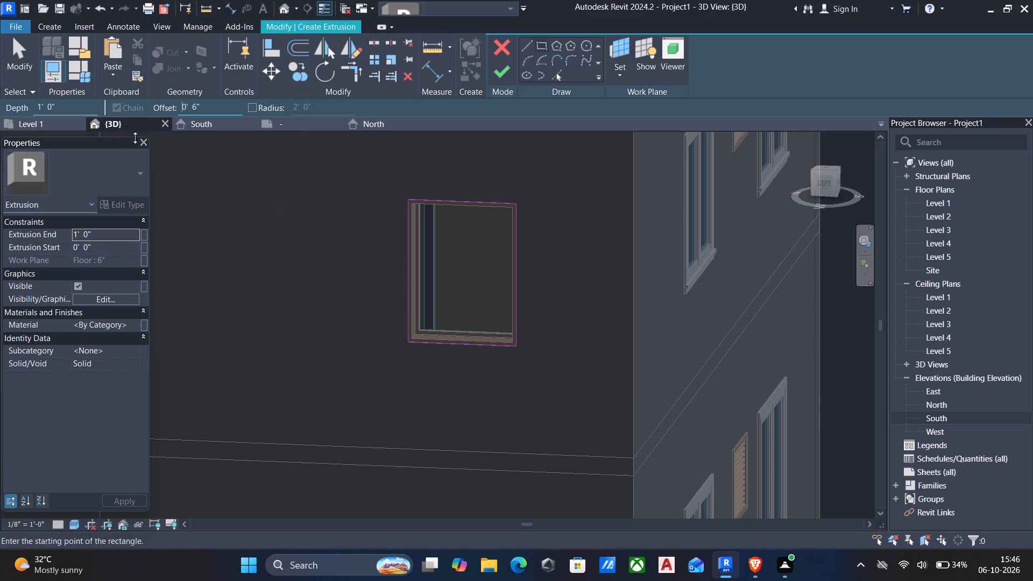
{"action": "left_click", "coordinate": [406, 199]}
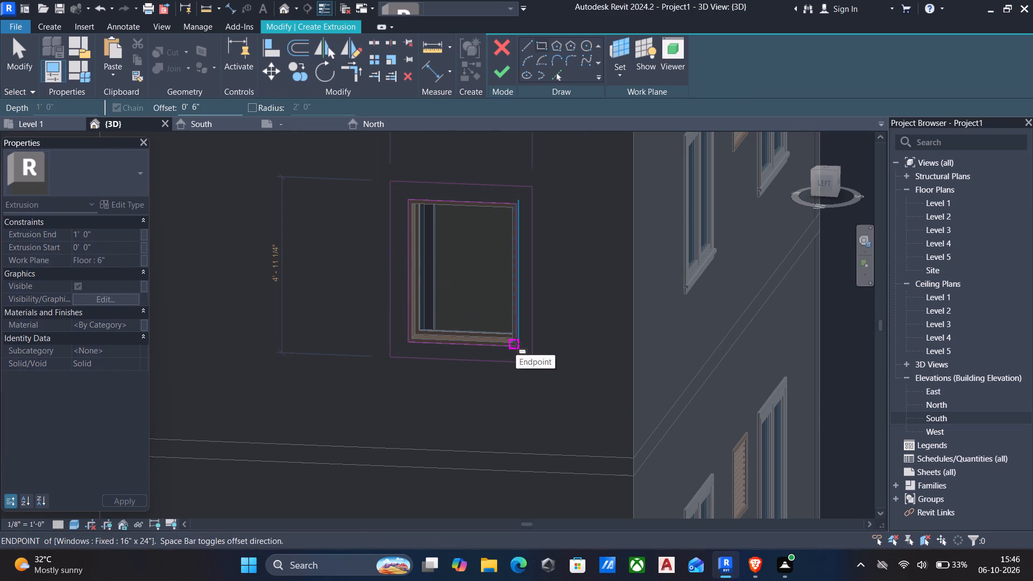
{"action": "left_click", "coordinate": [518, 347]}
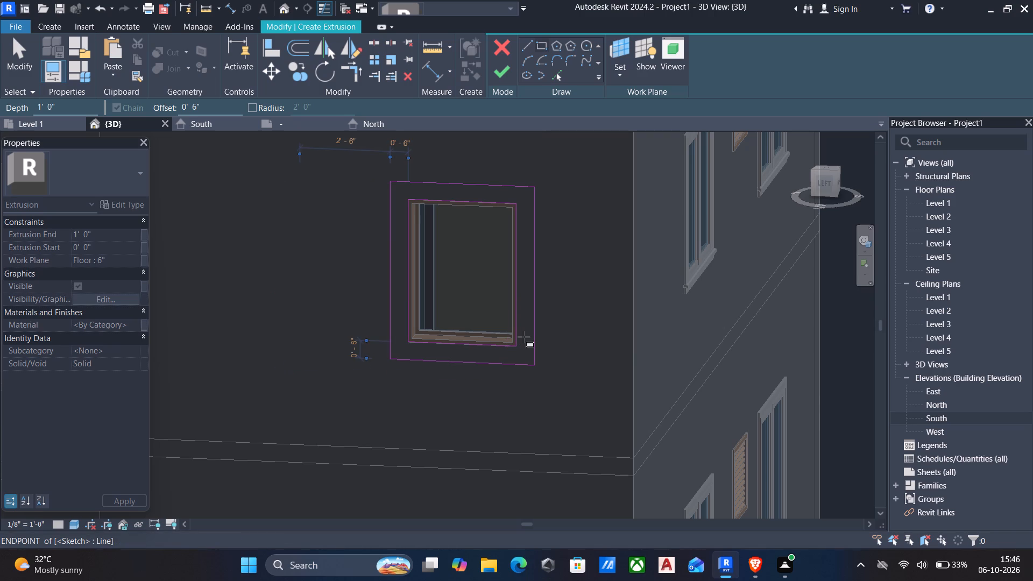
{"action": "key", "text": "Escape"}
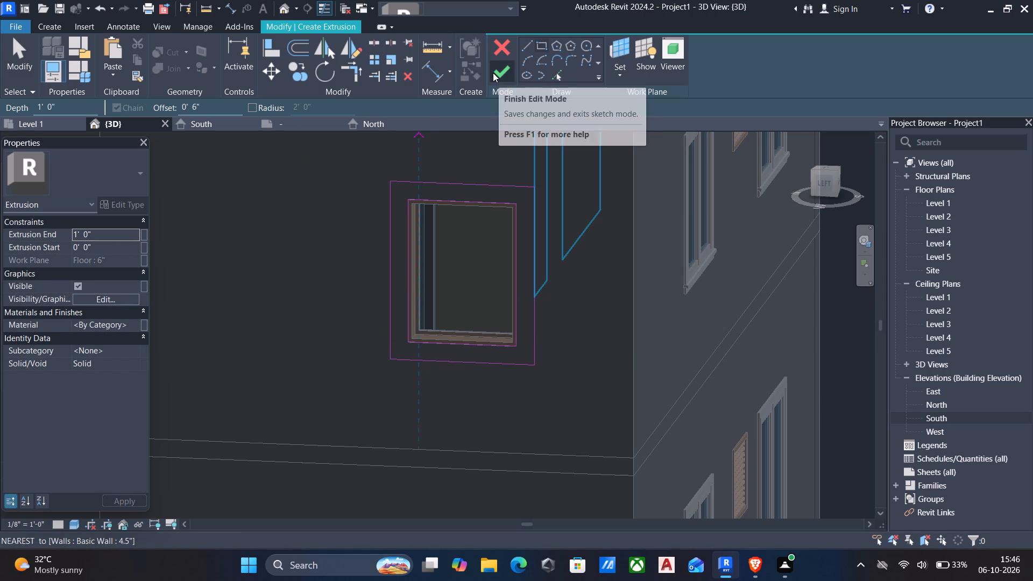
{"action": "left_click", "coordinate": [493, 73]}
Stretch the upper fixed window's frame outward from the façade to a depth of about 3' 10".
{"action": "scroll", "coordinate": [433, 201], "scroll_direction": "down", "scroll_amount": 2}
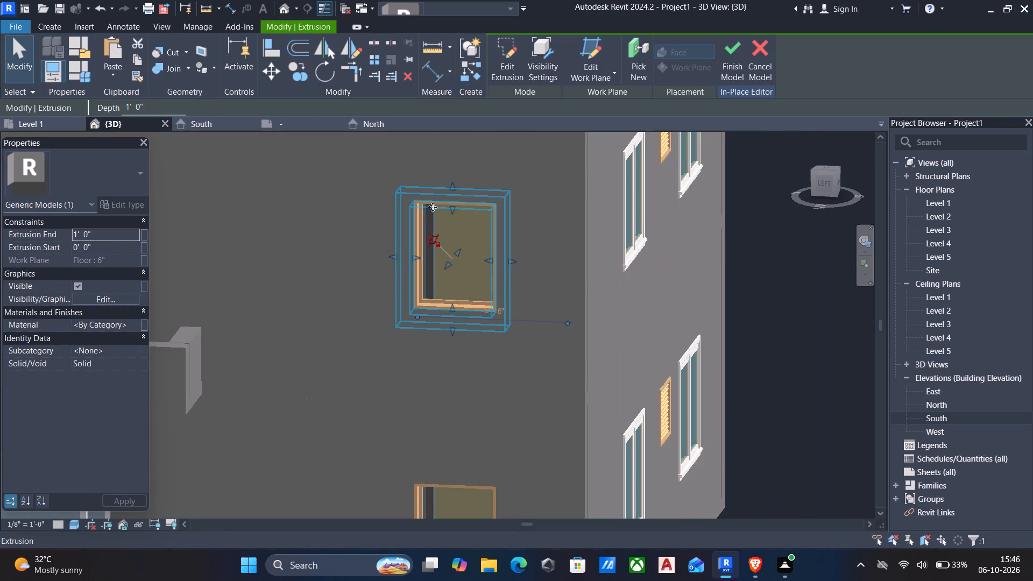
{"action": "scroll", "coordinate": [500, 196], "scroll_direction": "down", "scroll_amount": 4}
{"action": "middle_click_drag", "start_coordinate": [497, 217], "coordinate": [553, 206], "text": "shift"}
{"action": "scroll", "coordinate": [546, 207], "scroll_direction": "down", "scroll_amount": 1, "text": "shift"}
{"action": "scroll", "coordinate": [525, 227], "scroll_direction": "down", "scroll_amount": 1}
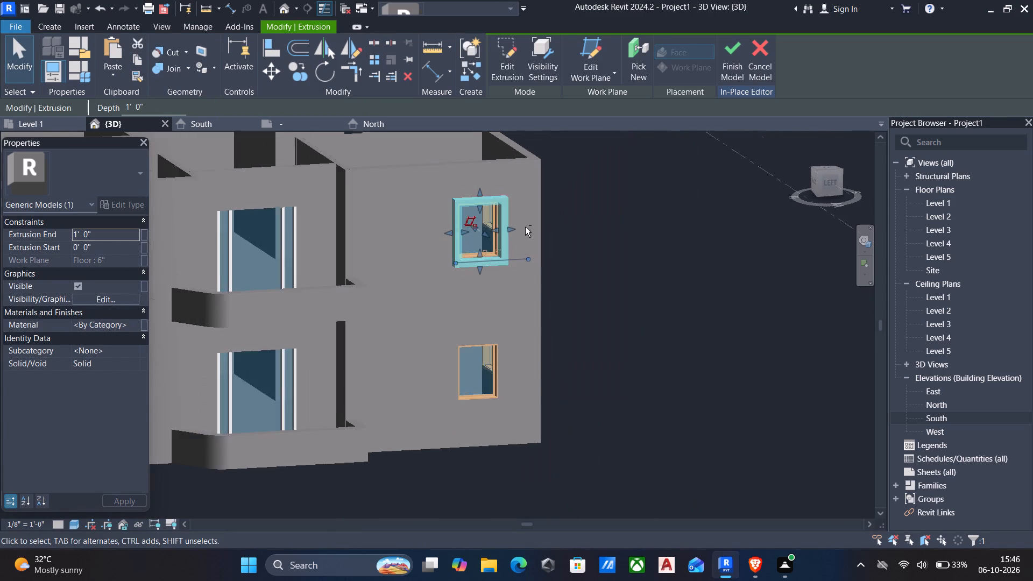
{"action": "middle_click_drag", "start_coordinate": [525, 227], "coordinate": [560, 218], "text": "shift"}
{"action": "scroll", "coordinate": [535, 214], "scroll_direction": "up", "scroll_amount": 4}
{"action": "left_click_drag", "start_coordinate": [462, 243], "coordinate": [487, 251]}
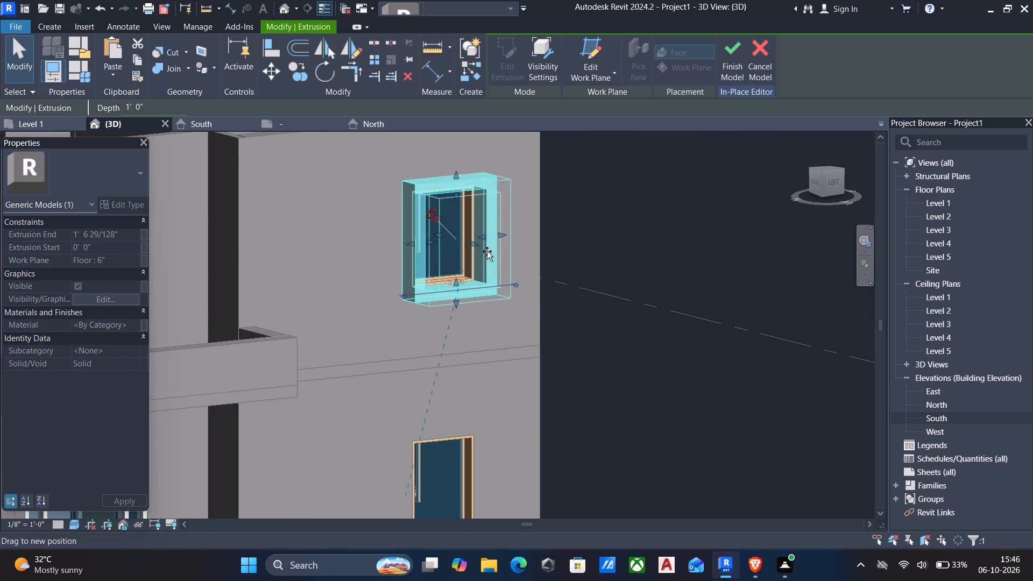
{"action": "left_click_drag", "start_coordinate": [487, 251], "coordinate": [491, 256]}
{"action": "key", "text": "Escape"}
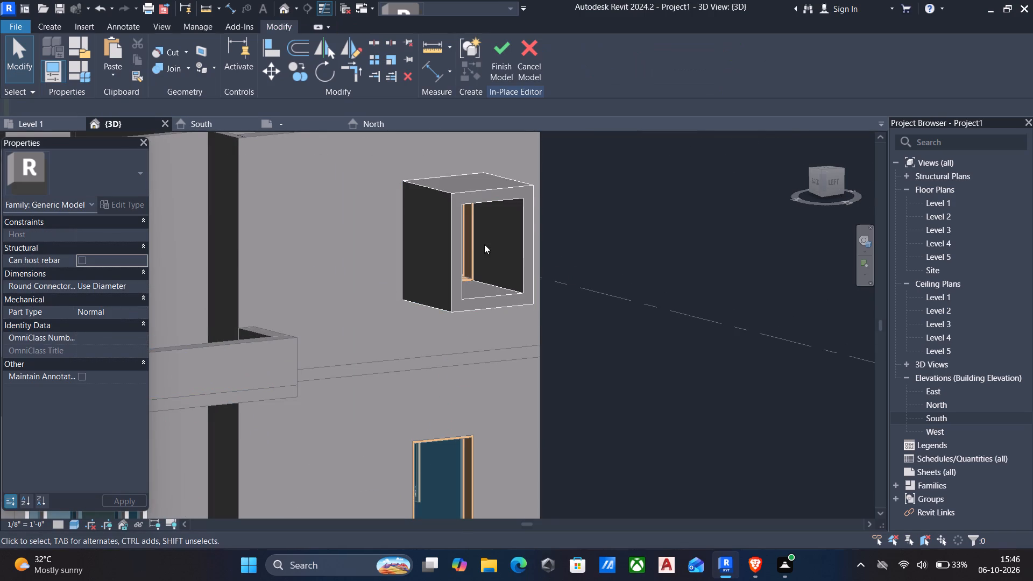
Start a void extrusion and set its work plane to the deepened window frame's outer side face nearest the balconies.
{"action": "scroll", "coordinate": [481, 233], "scroll_direction": "up", "scroll_amount": 1}
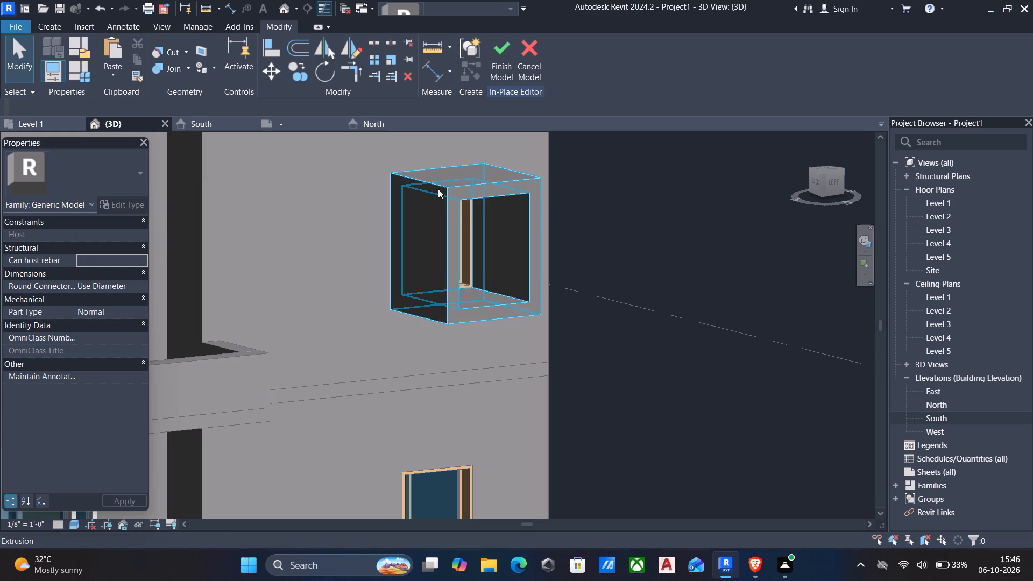
{"action": "left_click", "coordinate": [452, 199]}
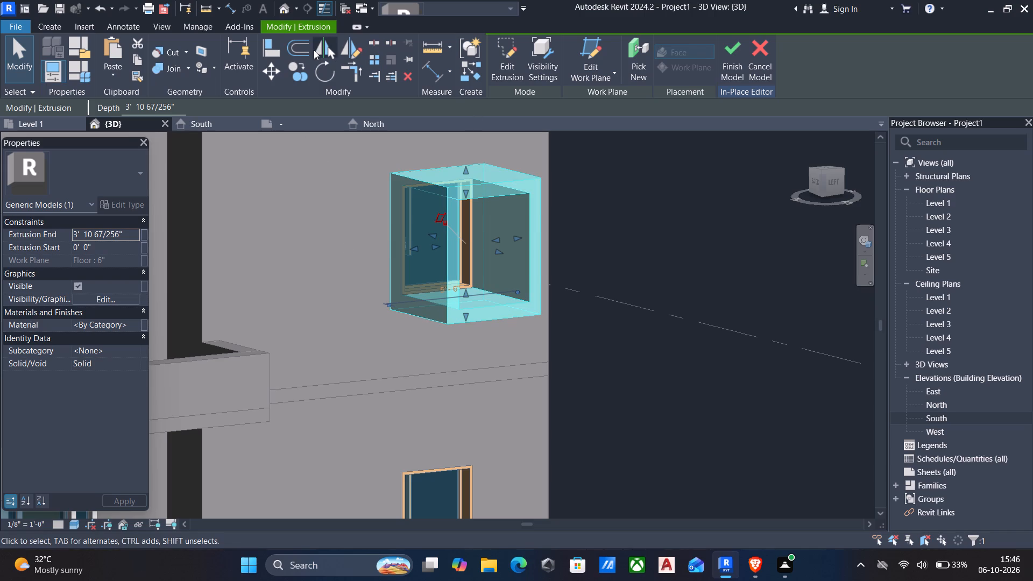
{"action": "left_click", "coordinate": [48, 25]}
{"action": "left_click", "coordinate": [271, 72]}
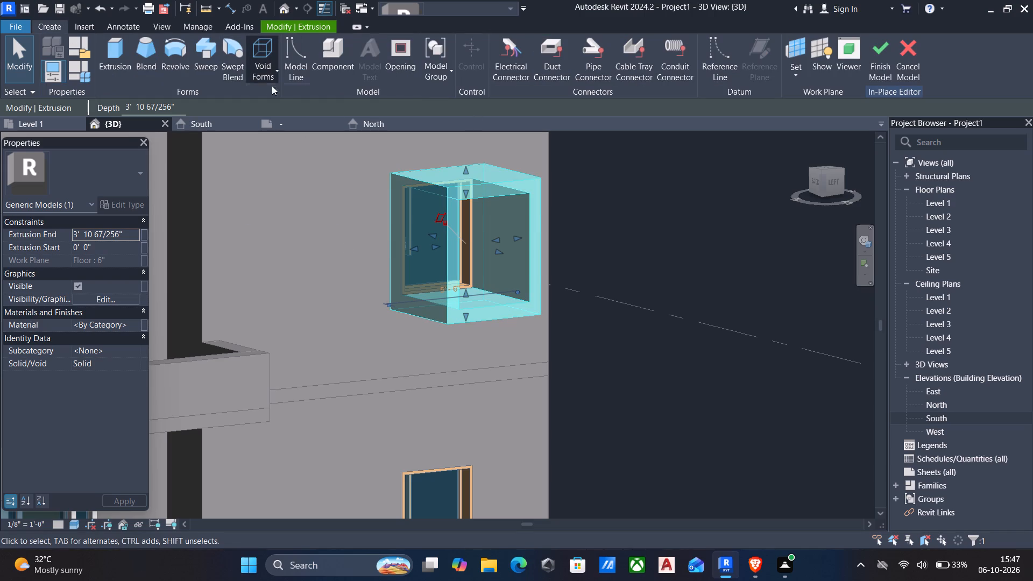
{"action": "left_click", "coordinate": [281, 96]}
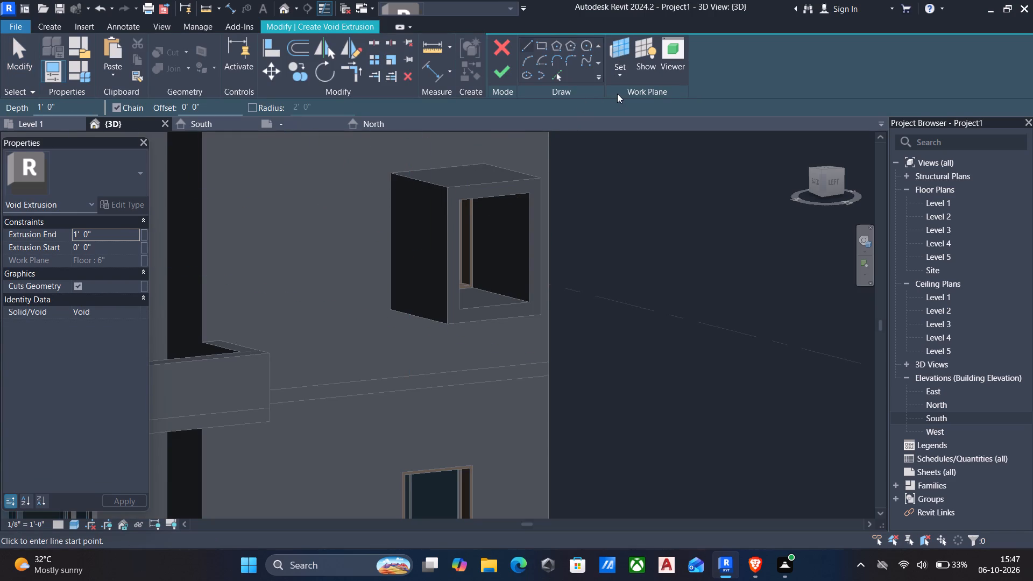
{"action": "left_click", "coordinate": [614, 73]}
{"action": "left_click_drag", "start_coordinate": [664, 120], "coordinate": [659, 120]}
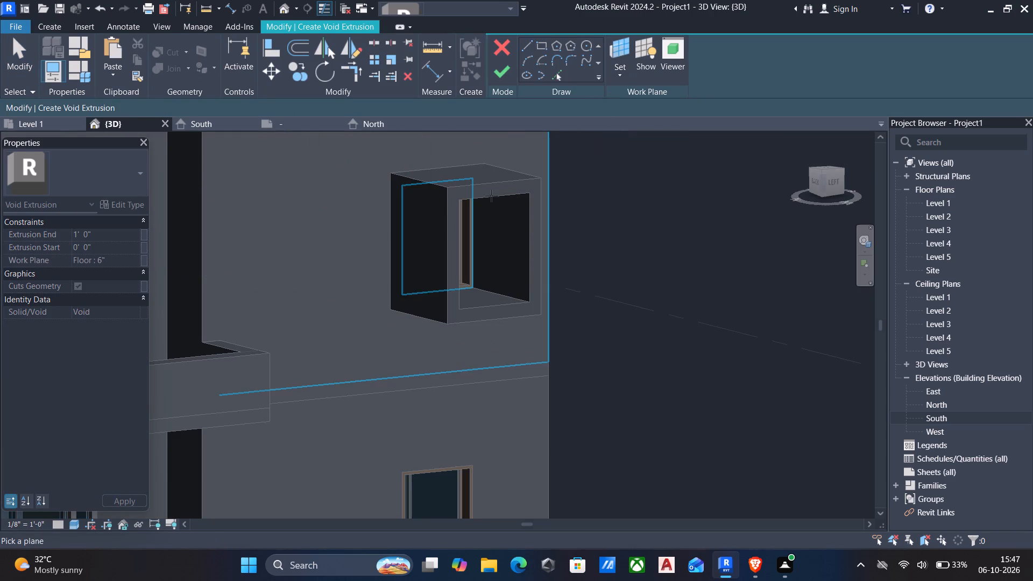
{"action": "left_click", "coordinate": [442, 223]}
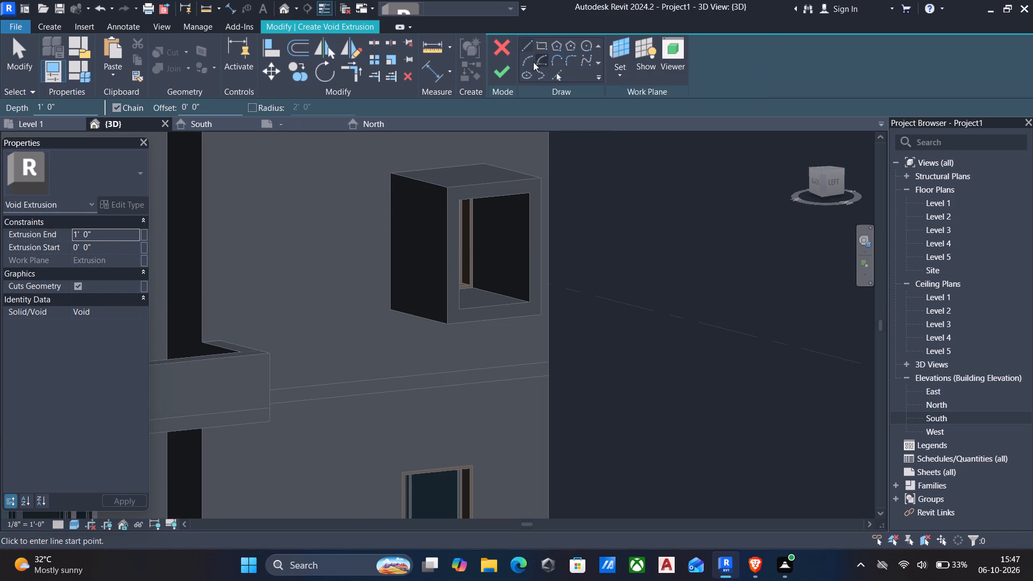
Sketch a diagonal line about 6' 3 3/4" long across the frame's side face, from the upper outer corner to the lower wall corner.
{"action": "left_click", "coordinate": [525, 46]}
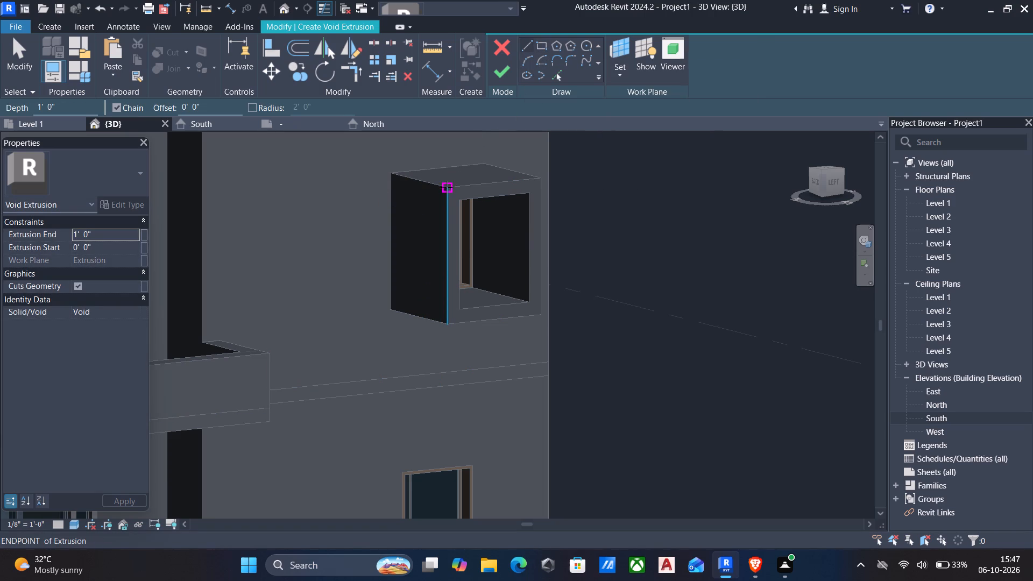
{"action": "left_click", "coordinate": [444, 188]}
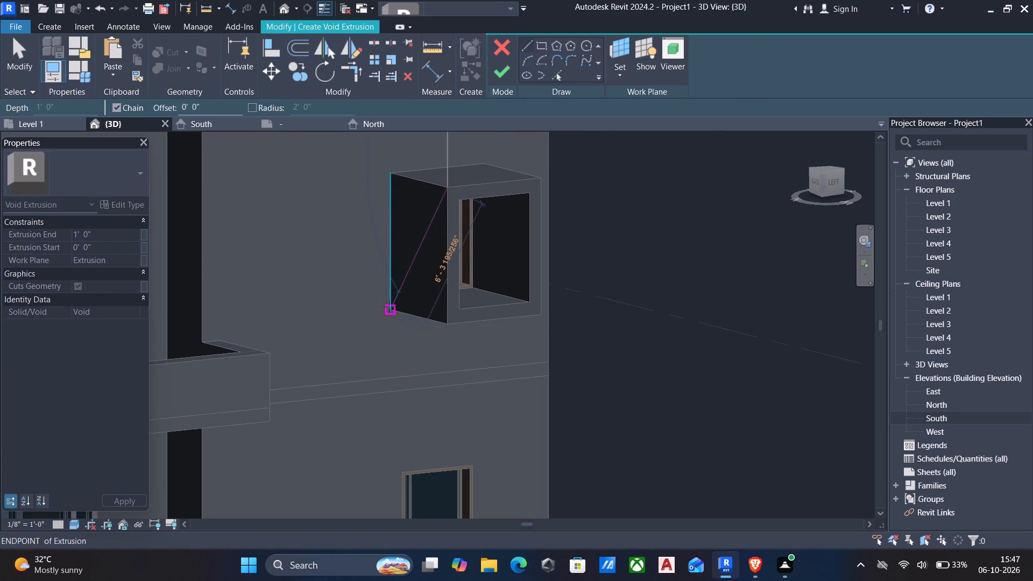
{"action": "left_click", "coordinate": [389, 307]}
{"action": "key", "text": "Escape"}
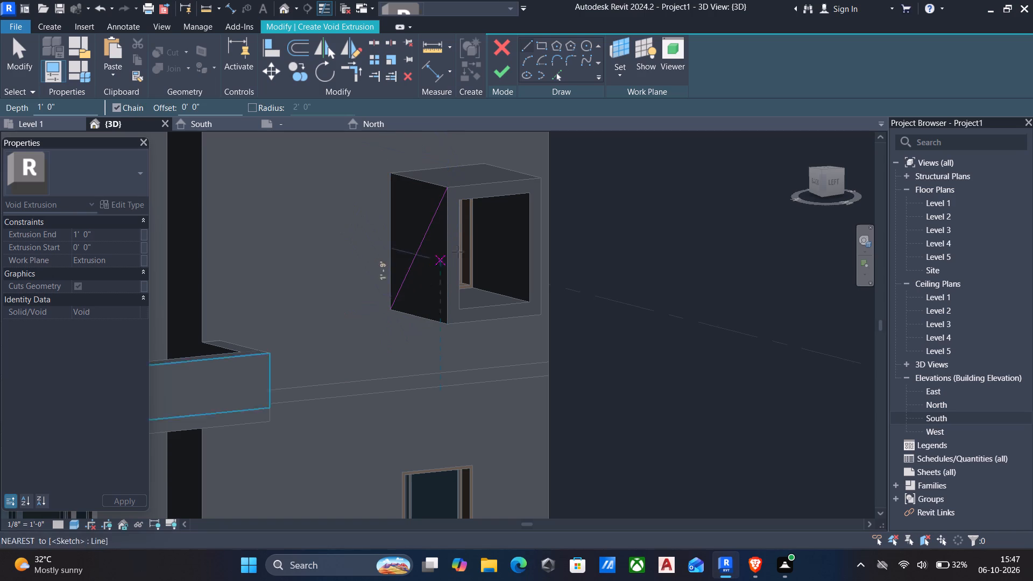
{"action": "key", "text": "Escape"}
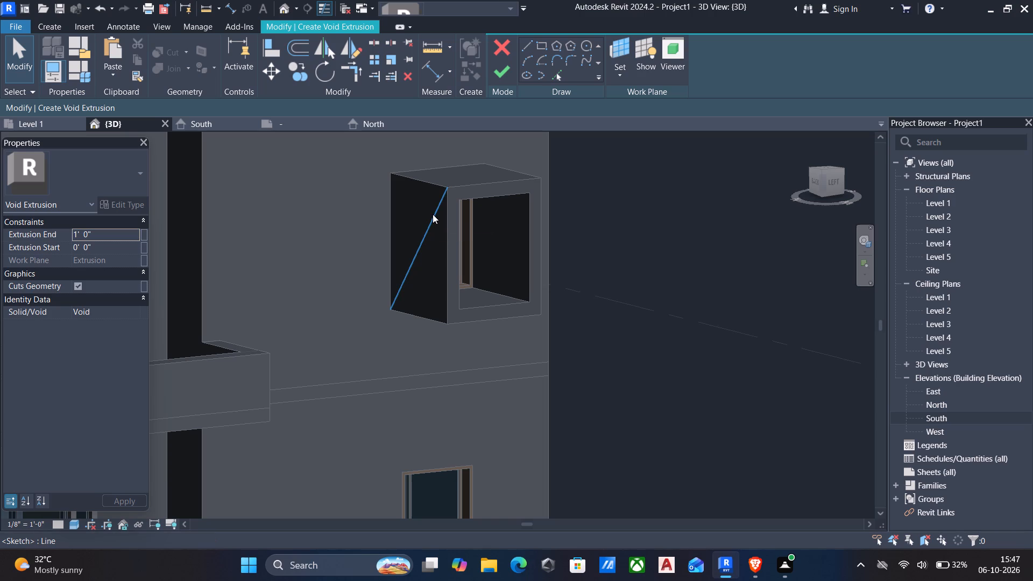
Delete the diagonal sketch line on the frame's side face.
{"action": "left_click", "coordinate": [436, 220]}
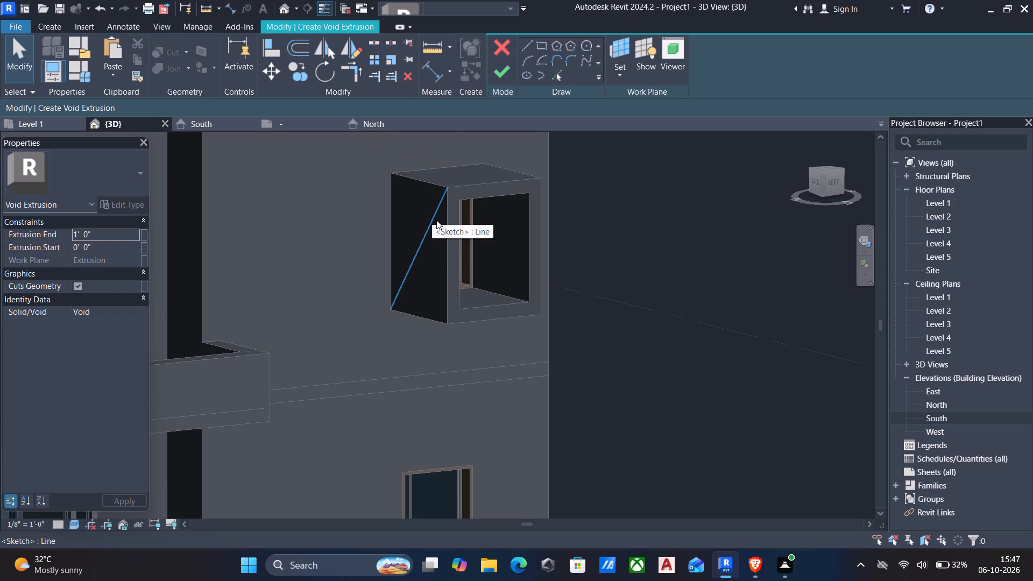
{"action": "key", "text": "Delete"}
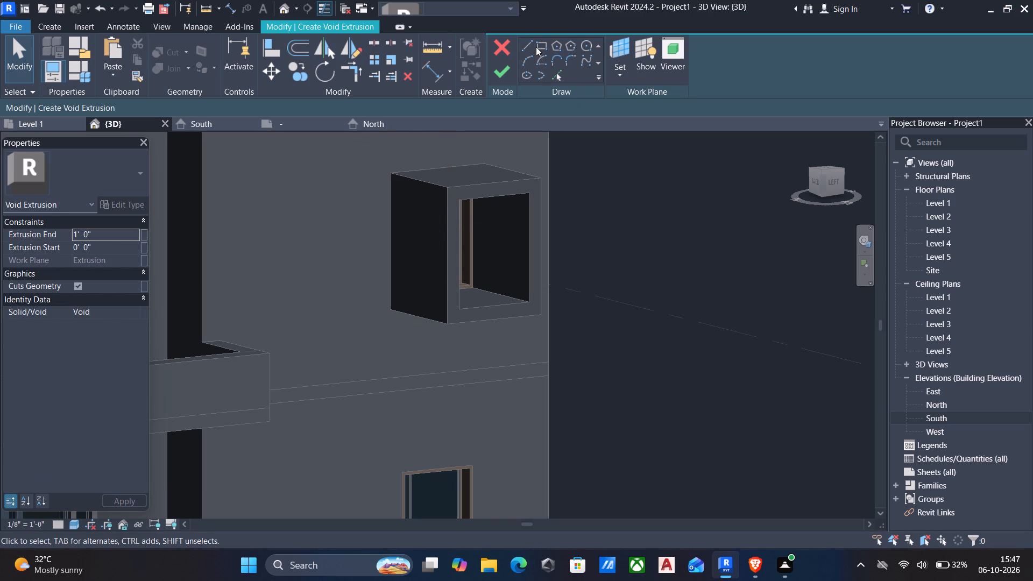
Sketch a diagonal line about 6' 3 3/4" long across the frame's side face, from the upper outer corner to the lower wall corner.
{"action": "left_click", "coordinate": [536, 47]}
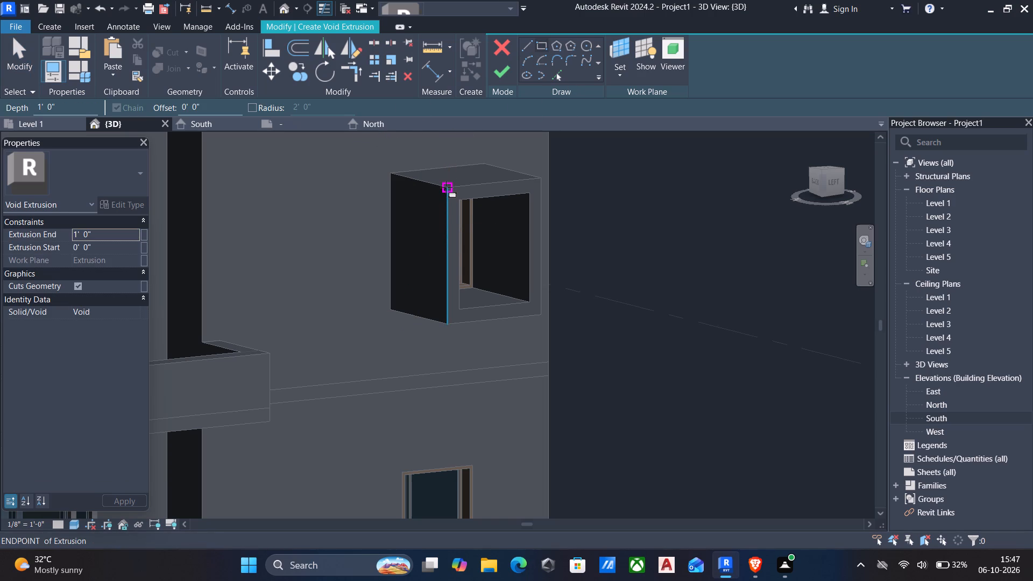
{"action": "key", "text": "Escape"}
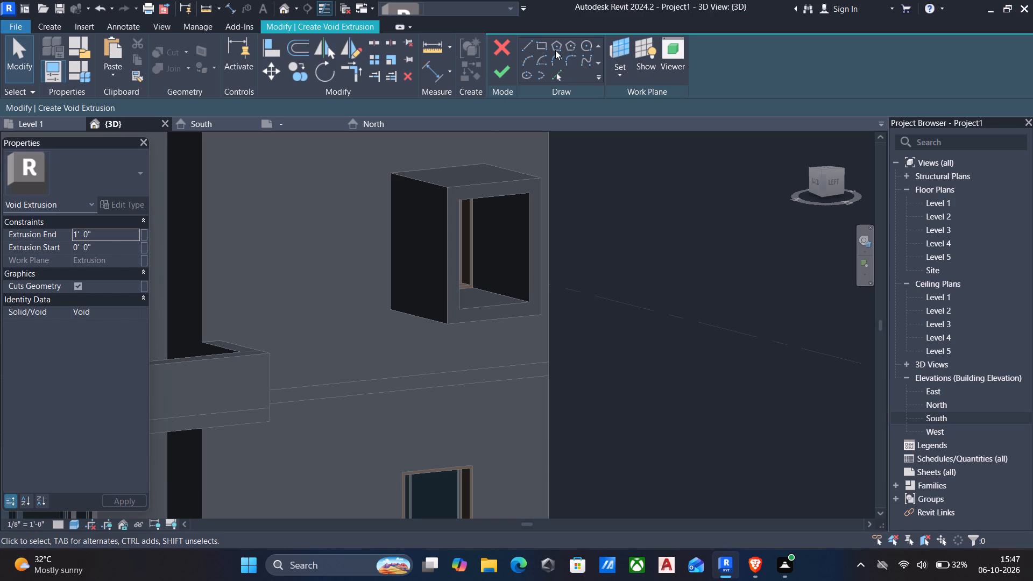
{"action": "left_click", "coordinate": [524, 46]}
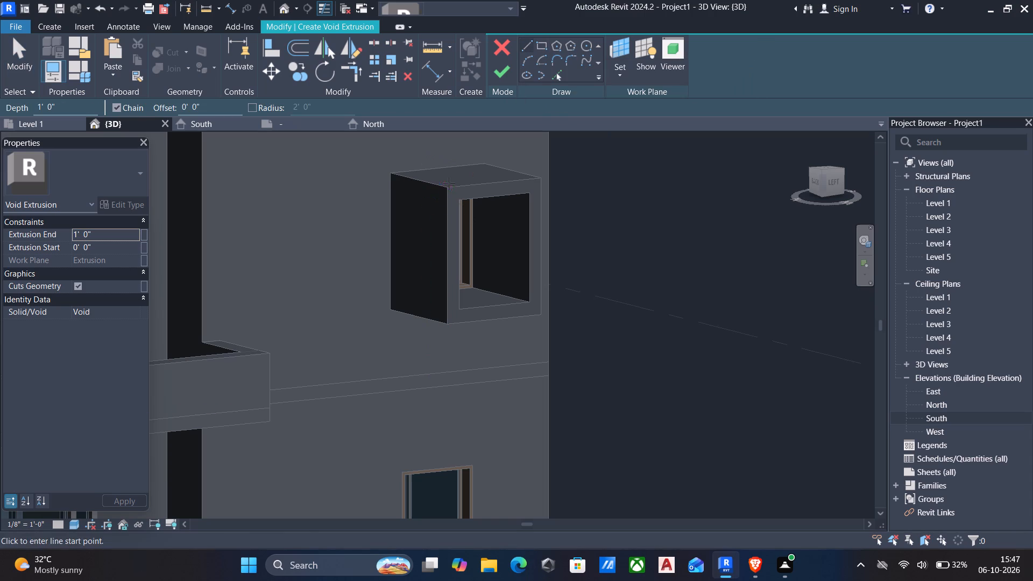
{"action": "left_click", "coordinate": [449, 187]}
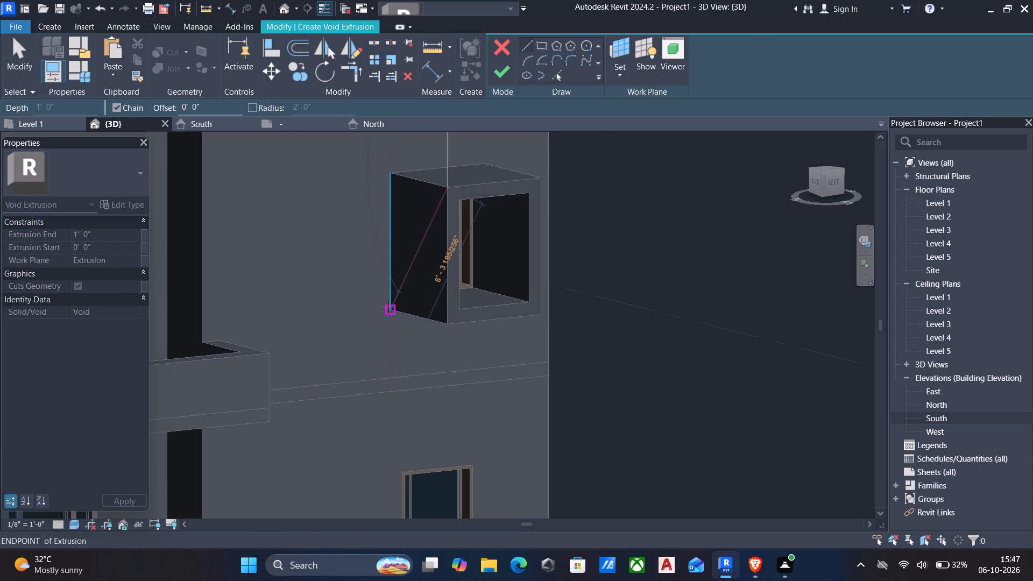
{"action": "left_click", "coordinate": [388, 307]}
{"action": "key", "text": "Escape"}
{"action": "scroll", "coordinate": [420, 317], "scroll_direction": "up", "scroll_amount": 2}
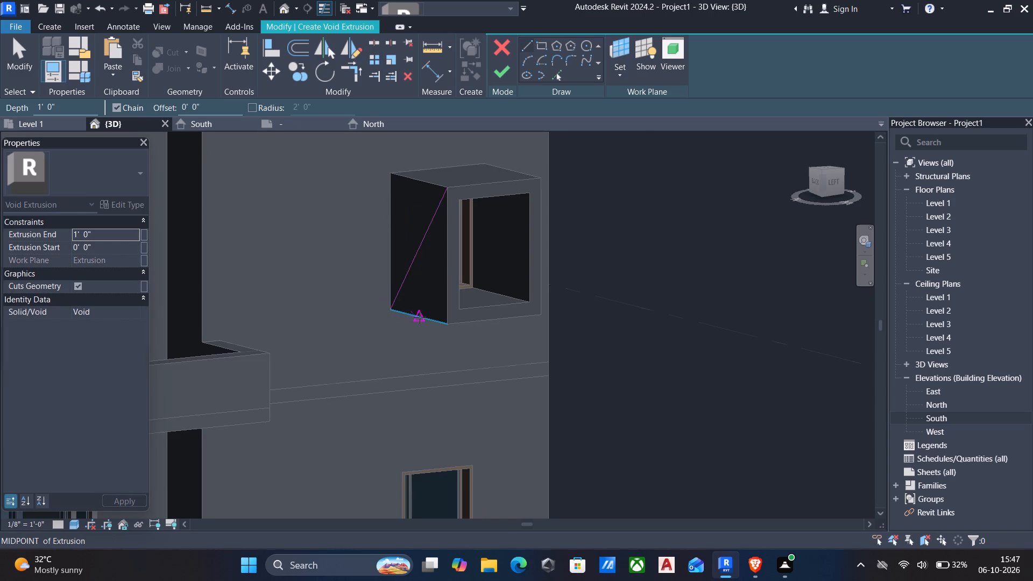
{"action": "scroll", "coordinate": [420, 317], "scroll_direction": "up", "scroll_amount": 2}
{"action": "key", "text": "Escape"}
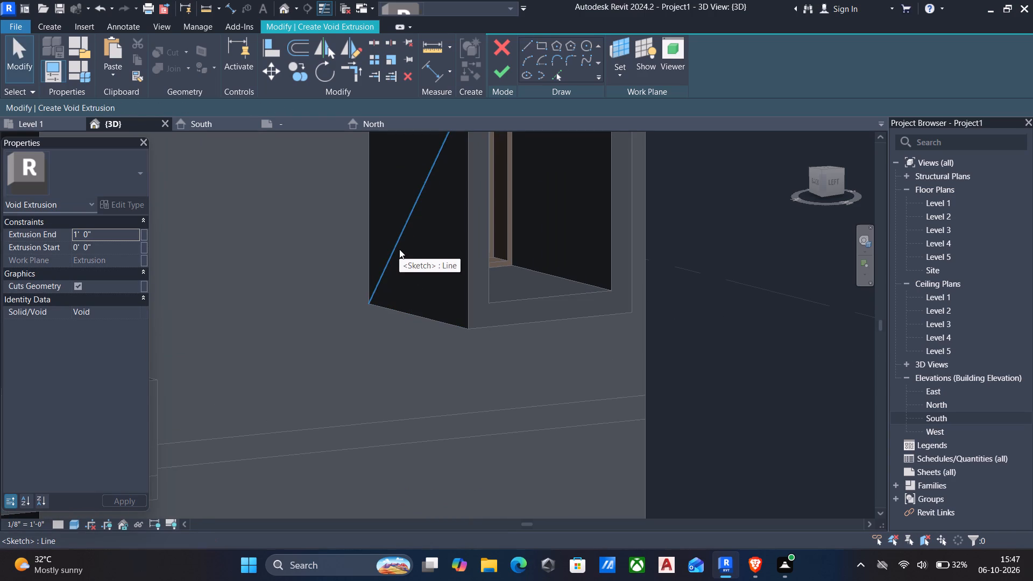
{"action": "left_click", "coordinate": [399, 249]}
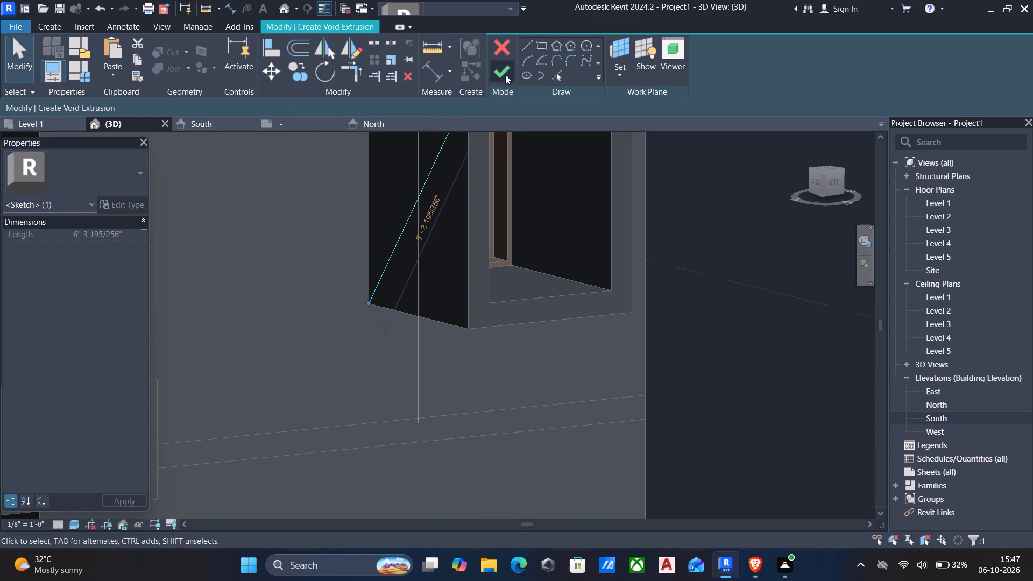
Draw a second diagonal line parallel to the first with a 2" offset toward the wall, between the same two corners.
{"action": "left_click", "coordinate": [522, 48]}
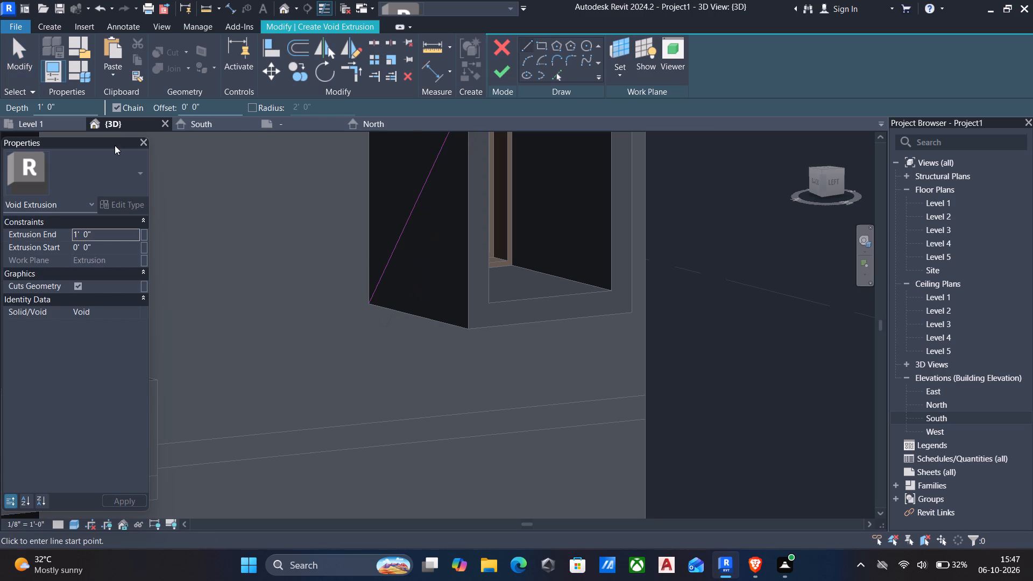
{"action": "left_click_drag", "start_coordinate": [232, 108], "coordinate": [0, 99]}
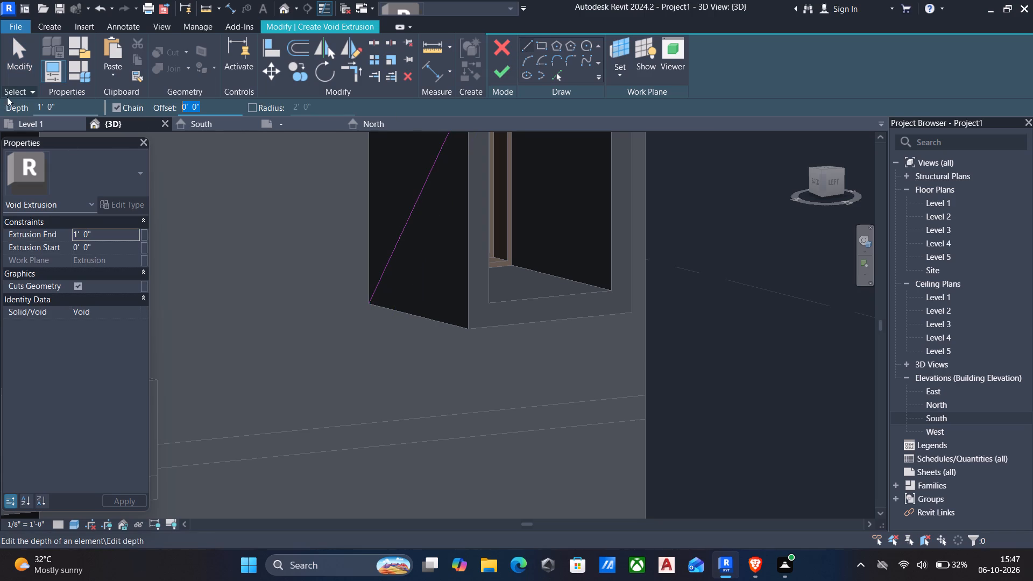
{"action": "key", "text": "2"}
{"action": "key", "text": "shift+quotedbl"}
{"action": "key", "text": "Return"}
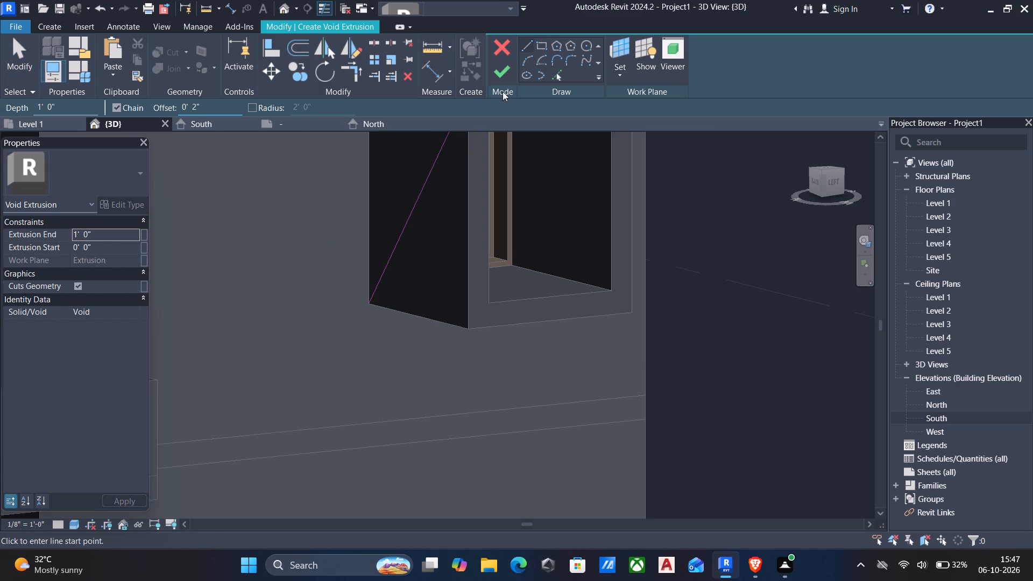
{"action": "scroll", "coordinate": [399, 218], "scroll_direction": "down", "scroll_amount": 4}
{"action": "middle_click_drag", "start_coordinate": [397, 219], "coordinate": [391, 235]}
{"action": "middle_click", "coordinate": [391, 235]}
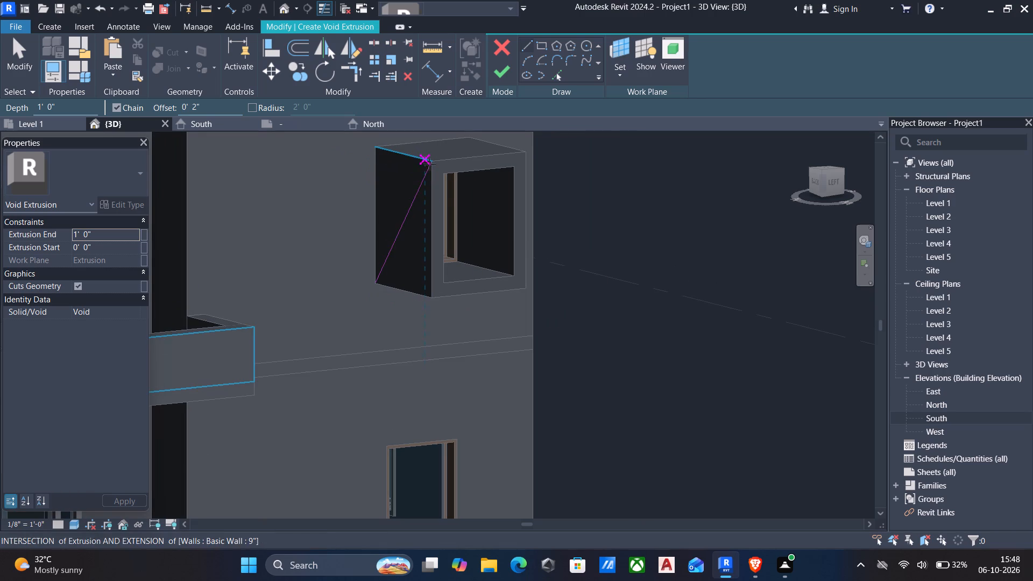
{"action": "left_click", "coordinate": [430, 164]}
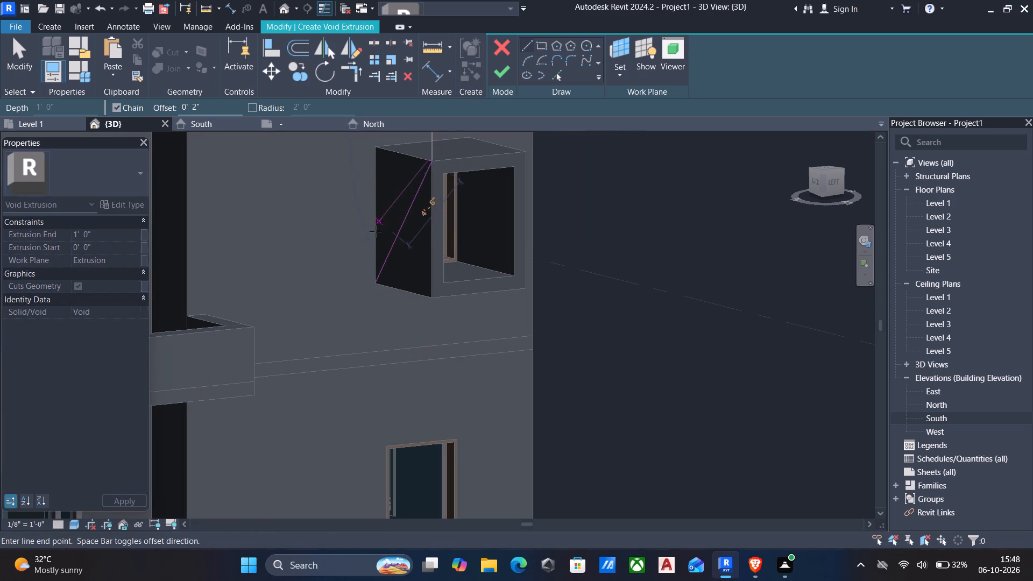
{"action": "scroll", "coordinate": [370, 278], "scroll_direction": "up", "scroll_amount": 9}
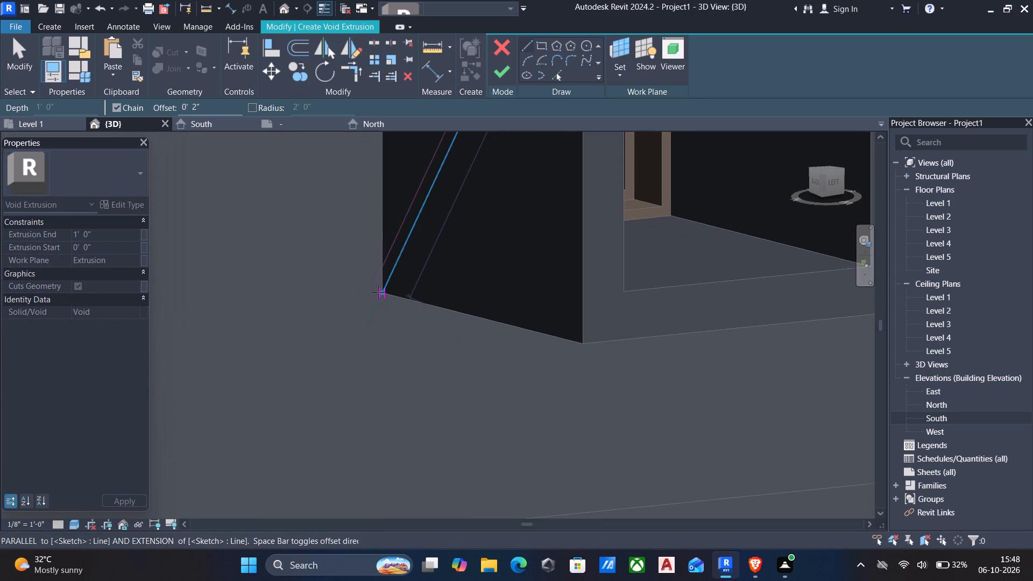
{"action": "left_click", "coordinate": [378, 292]}
{"action": "key", "text": "Escape"}
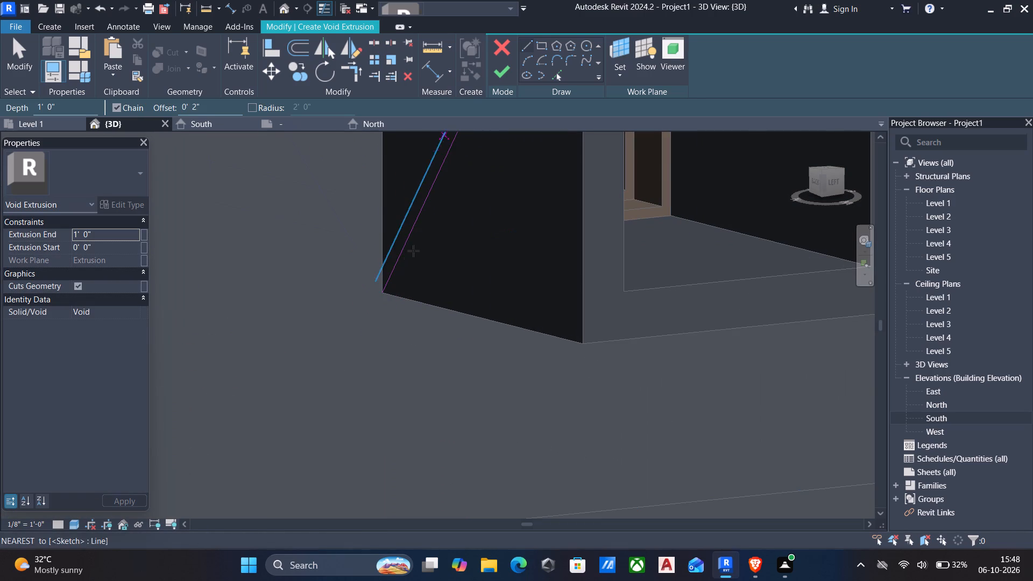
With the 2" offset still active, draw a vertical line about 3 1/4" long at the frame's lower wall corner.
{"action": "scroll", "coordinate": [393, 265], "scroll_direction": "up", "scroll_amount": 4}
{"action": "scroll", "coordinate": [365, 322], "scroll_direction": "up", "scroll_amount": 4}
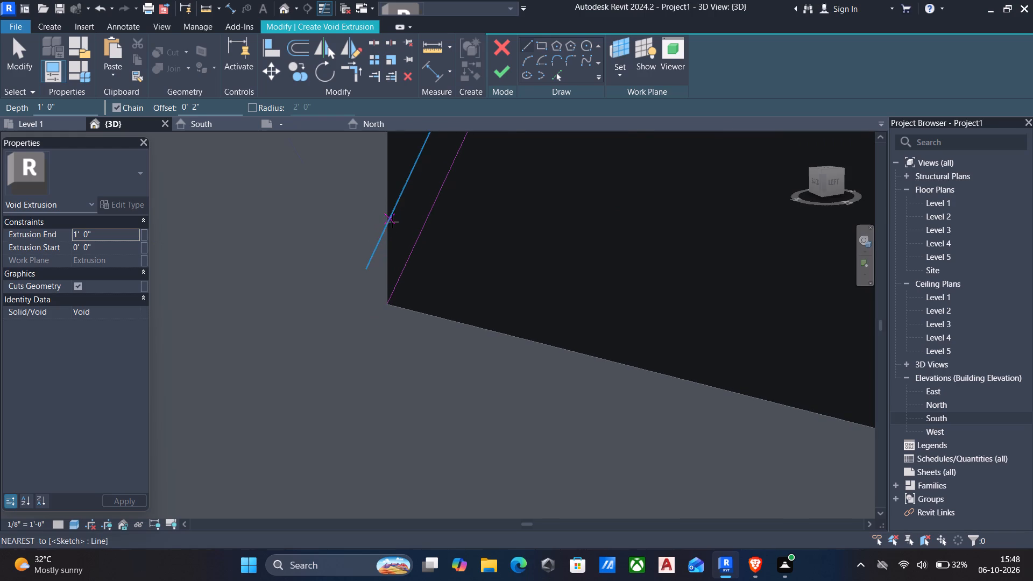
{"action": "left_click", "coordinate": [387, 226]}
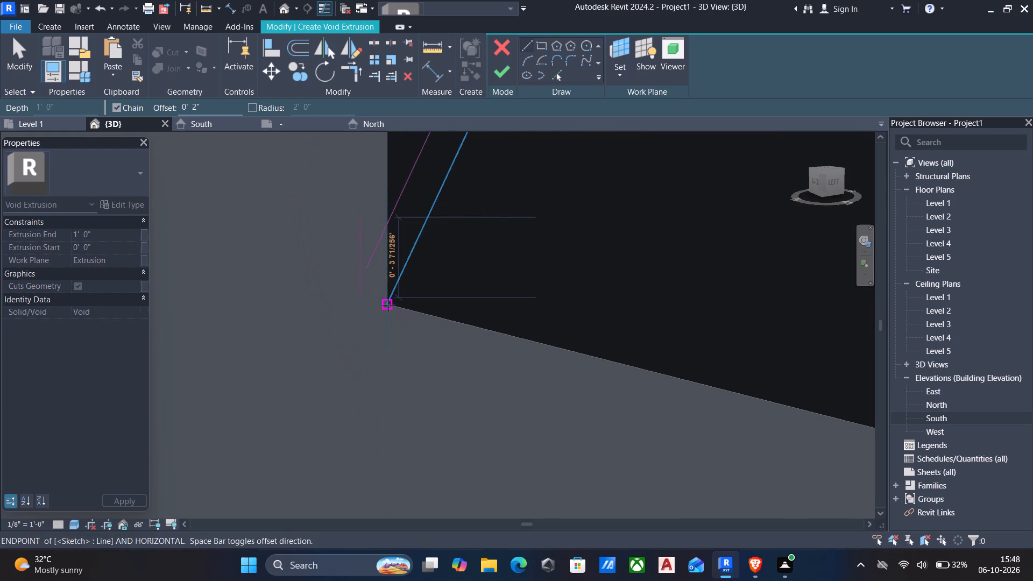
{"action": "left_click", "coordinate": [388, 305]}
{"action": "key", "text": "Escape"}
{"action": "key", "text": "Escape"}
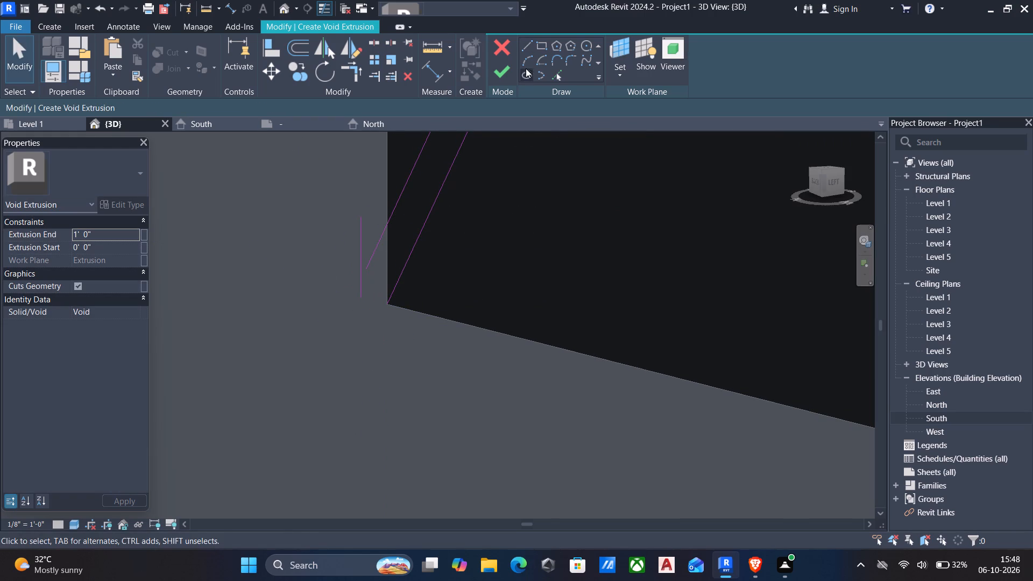
Draw a line with no offset along the wall edge, from the lower wall corner up to the offset diagonal.
{"action": "left_click", "coordinate": [523, 48]}
{"action": "scroll", "coordinate": [365, 244], "scroll_direction": "up", "scroll_amount": 4}
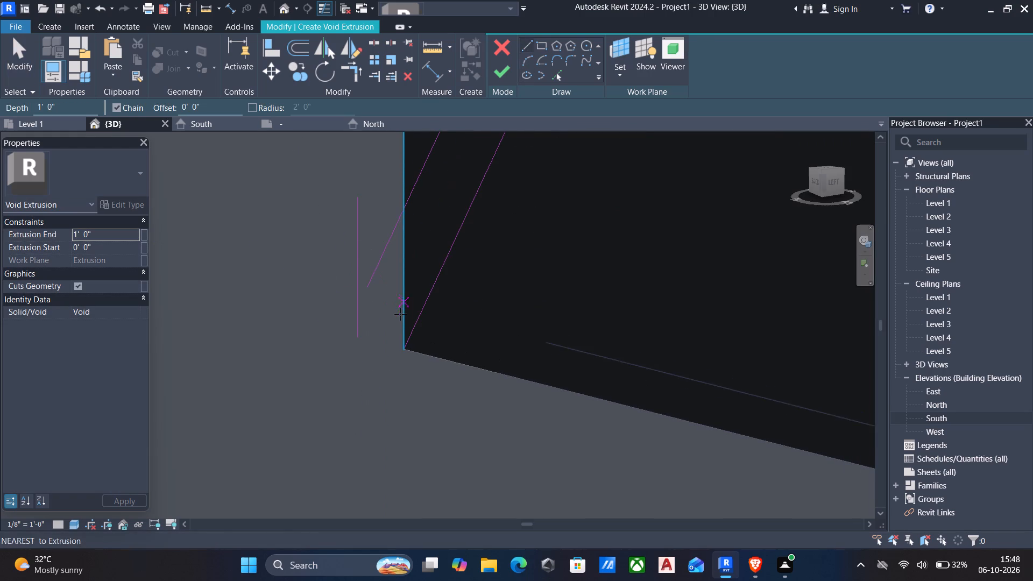
{"action": "left_click", "coordinate": [405, 350]}
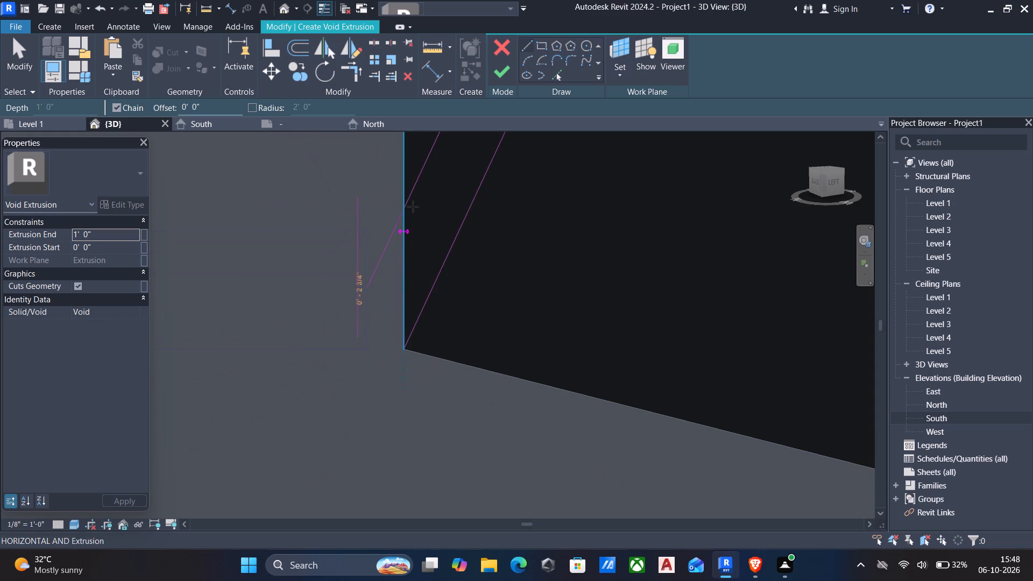
{"action": "left_click", "coordinate": [401, 209]}
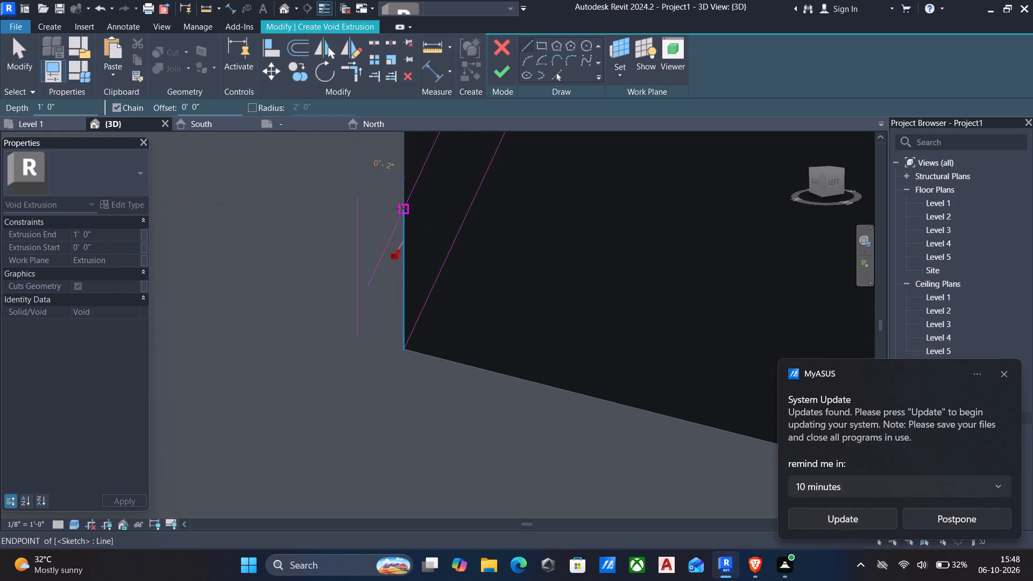
{"action": "key", "text": "Escape"}
{"action": "scroll", "coordinate": [386, 242], "scroll_direction": "down", "scroll_amount": 4}
{"action": "key", "text": "Escape"}
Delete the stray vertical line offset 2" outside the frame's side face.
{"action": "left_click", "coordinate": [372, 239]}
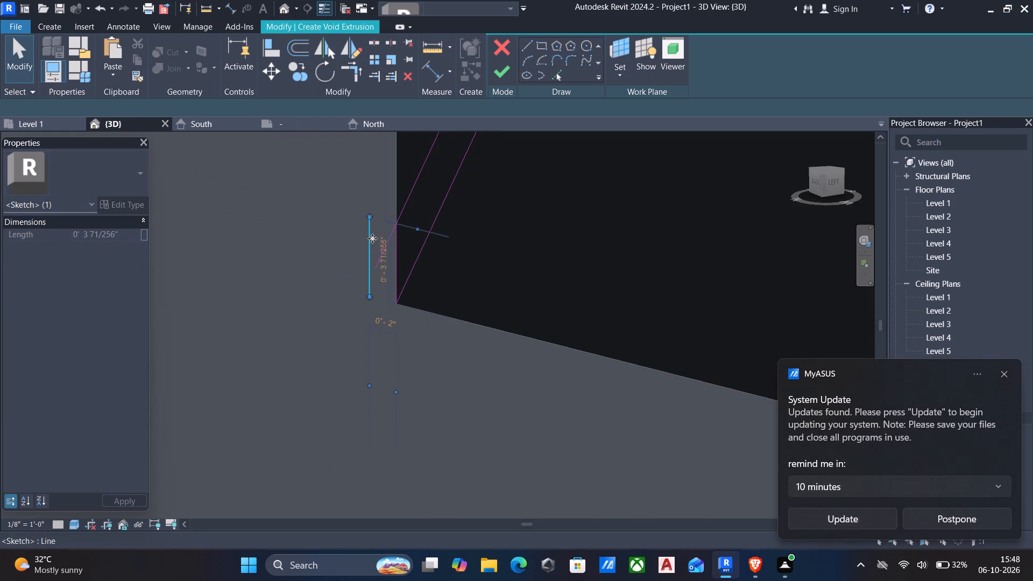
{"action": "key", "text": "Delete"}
Trim the offset diagonal to the short vertical line at the lower wall corner, removing the overshoot.
{"action": "type", "text": "tr"}
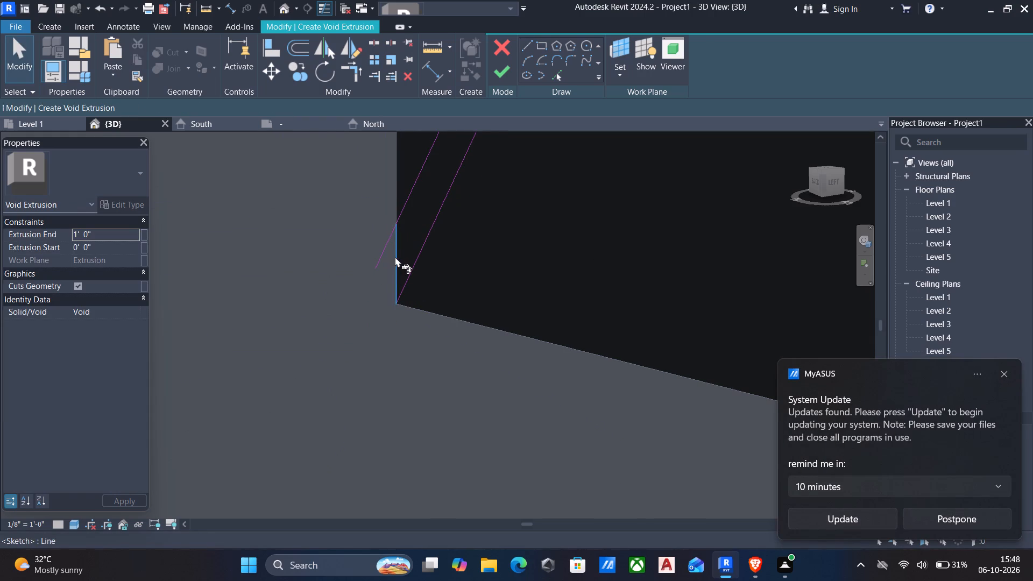
{"action": "scroll", "coordinate": [397, 246], "scroll_direction": "up", "scroll_amount": 4}
{"action": "left_click", "coordinate": [407, 181]}
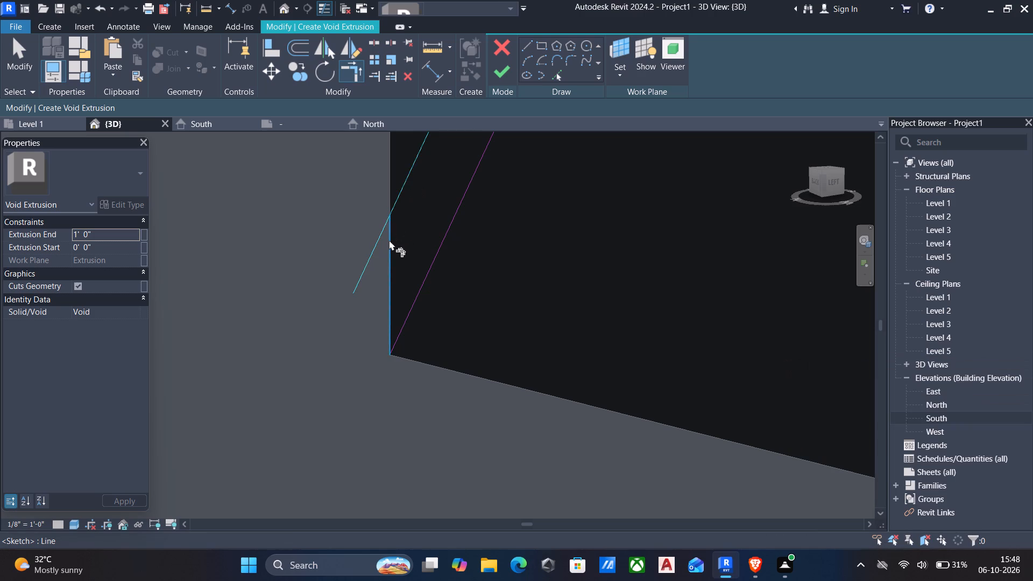
{"action": "left_click", "coordinate": [387, 244]}
{"action": "scroll", "coordinate": [387, 244], "scroll_direction": "down", "scroll_amount": 5}
{"action": "scroll", "coordinate": [486, 256], "scroll_direction": "down", "scroll_amount": 1}
{"action": "middle_click_drag", "start_coordinate": [484, 258], "coordinate": [395, 299]}
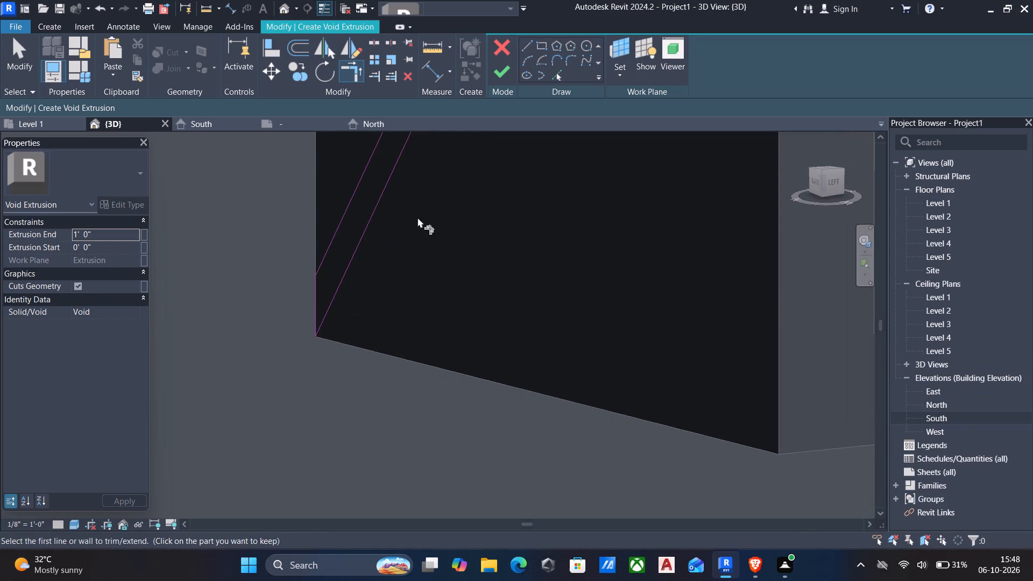
{"action": "middle_click_drag", "start_coordinate": [420, 216], "coordinate": [379, 289]}
{"action": "scroll", "coordinate": [397, 268], "scroll_direction": "down", "scroll_amount": 4}
{"action": "middle_click_drag", "start_coordinate": [408, 263], "coordinate": [383, 324]}
{"action": "middle_click_drag", "start_coordinate": [477, 266], "coordinate": [436, 390]}
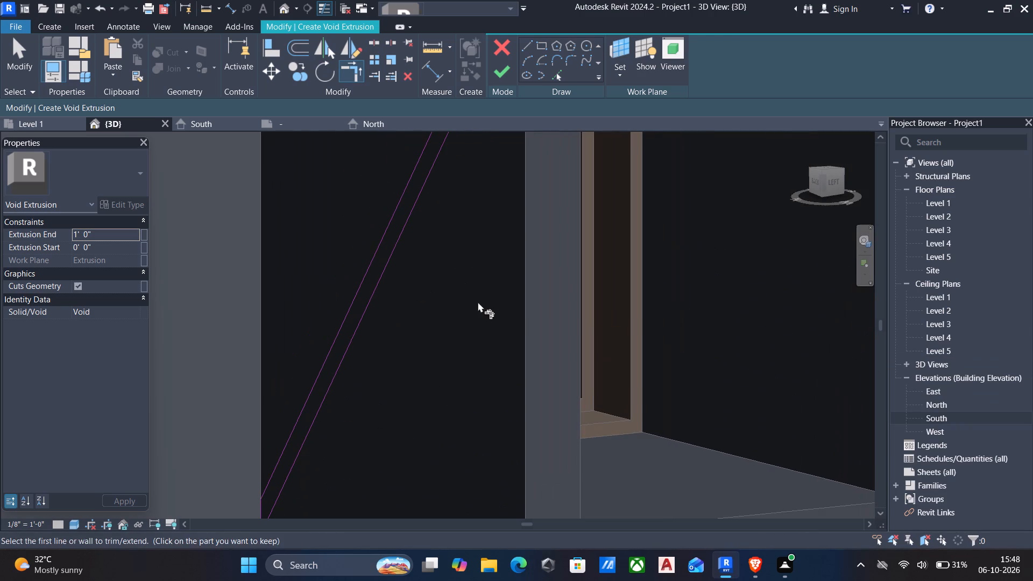
{"action": "key", "text": "Escape"}
Draw a line about 2 1/2" long along the face's top edge, from the upper outer corner to the offset diagonal.
{"action": "middle_click_drag", "start_coordinate": [494, 282], "coordinate": [484, 380]}
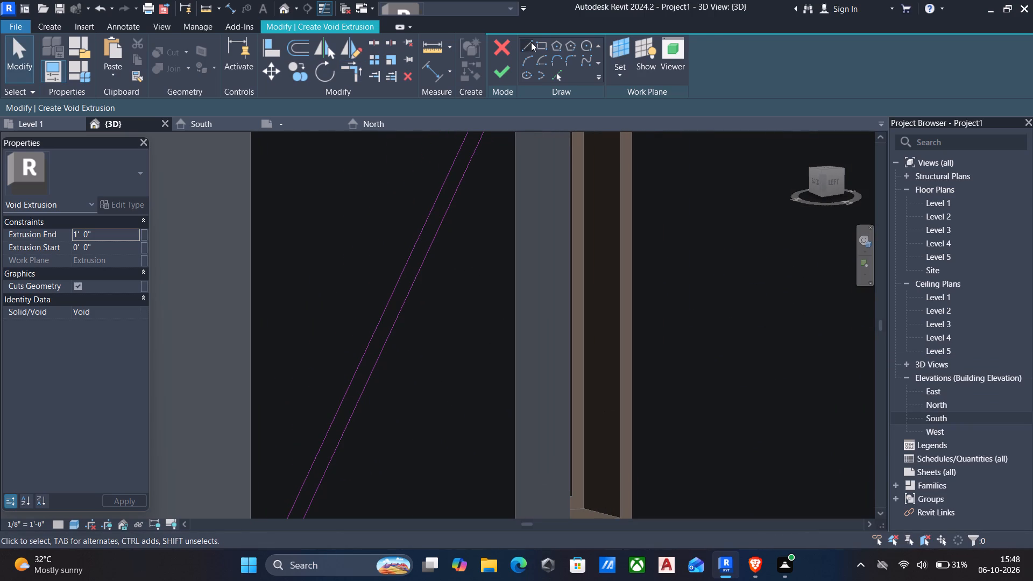
{"action": "left_click", "coordinate": [531, 42]}
{"action": "scroll", "coordinate": [492, 226], "scroll_direction": "up", "scroll_amount": 1}
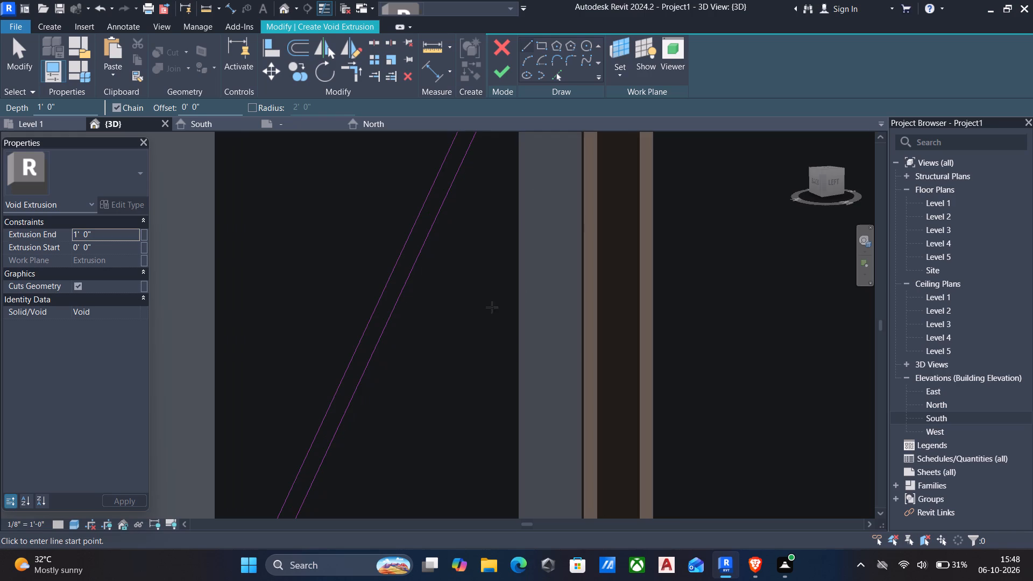
{"action": "scroll", "coordinate": [497, 315], "scroll_direction": "down", "scroll_amount": 5}
{"action": "middle_click_drag", "start_coordinate": [506, 297], "coordinate": [506, 366]}
{"action": "scroll", "coordinate": [522, 250], "scroll_direction": "up", "scroll_amount": 7}
{"action": "left_click", "coordinate": [514, 245]}
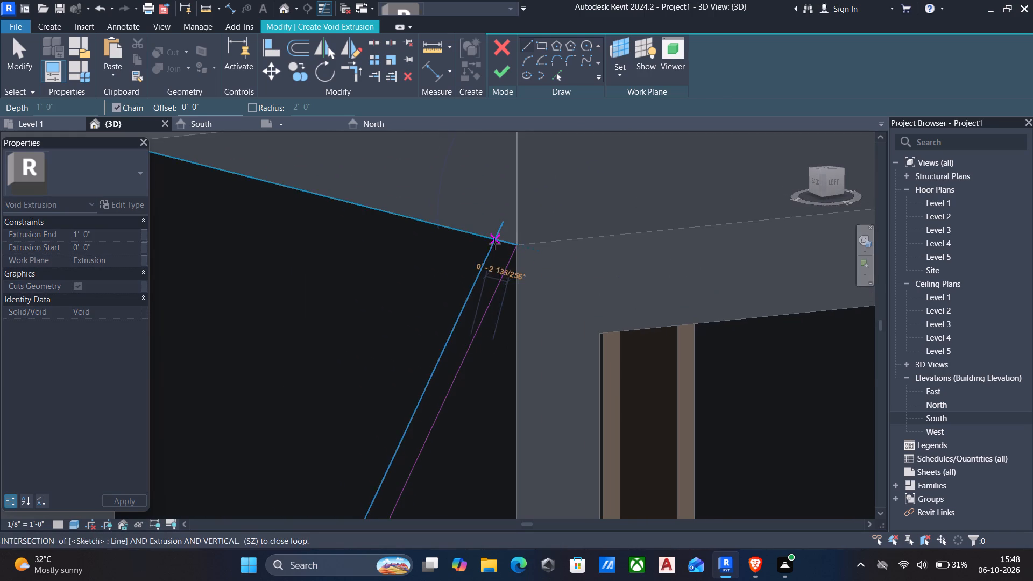
{"action": "scroll", "coordinate": [494, 244], "scroll_direction": "up", "scroll_amount": 4}
{"action": "left_click", "coordinate": [496, 235]}
{"action": "key", "text": "Escape"}
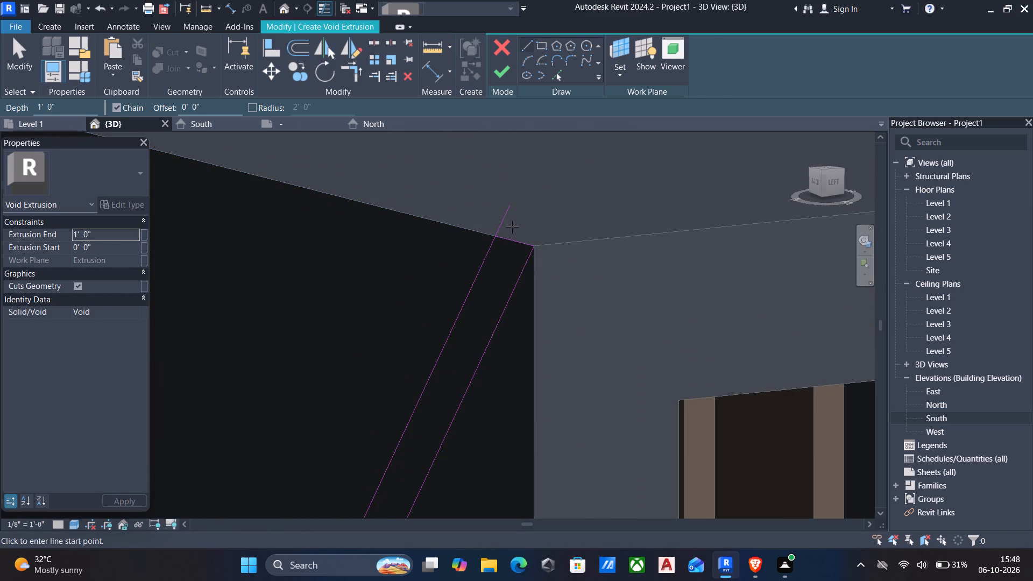
{"action": "key", "text": "Escape"}
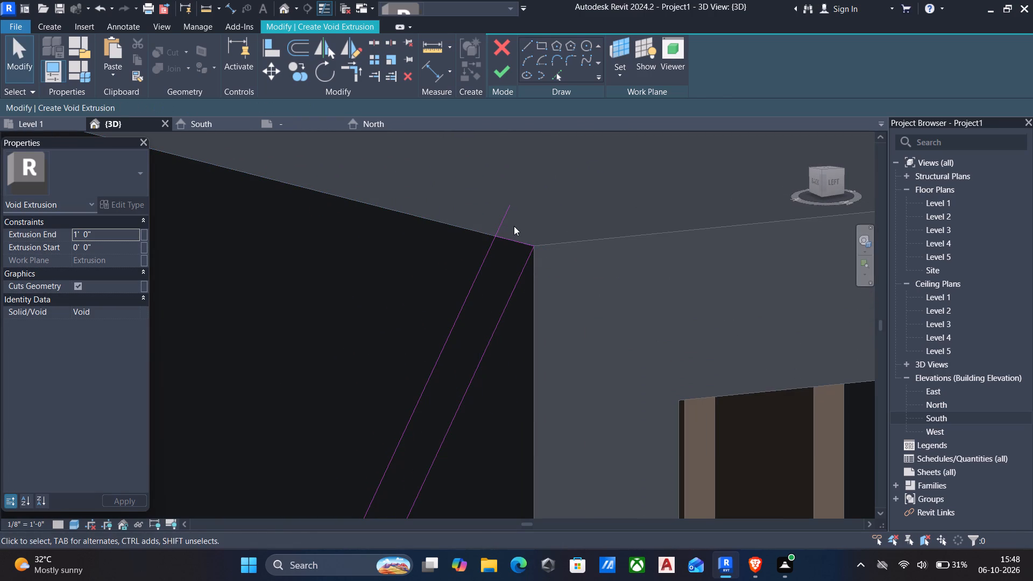
Trim the offset diagonal to the short top-edge line and finish the void extrusion's closed sketch.
{"action": "type", "text": "tr"}
{"action": "left_click", "coordinate": [487, 253]}
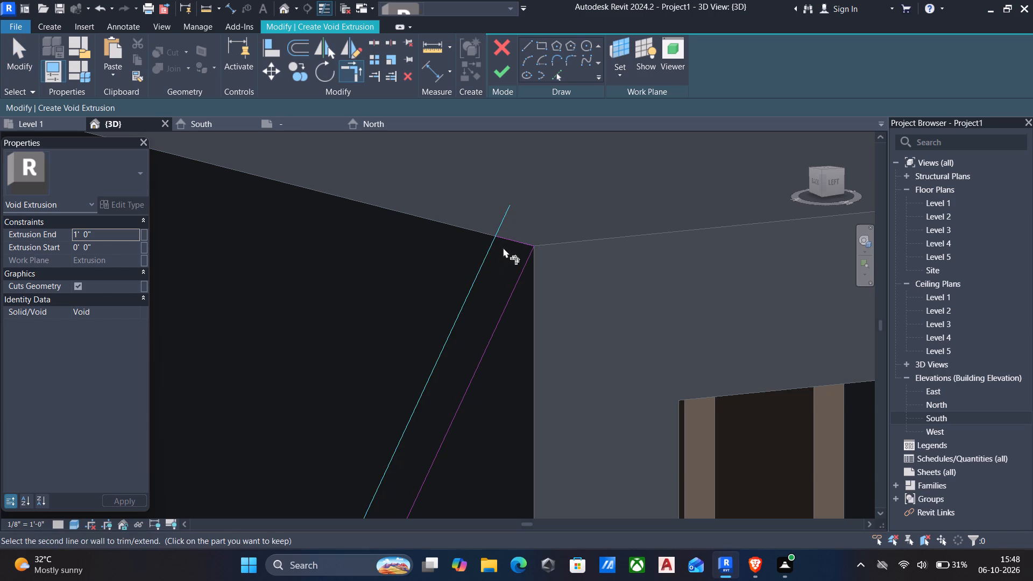
{"action": "left_click", "coordinate": [510, 242]}
{"action": "left_click", "coordinate": [501, 77]}
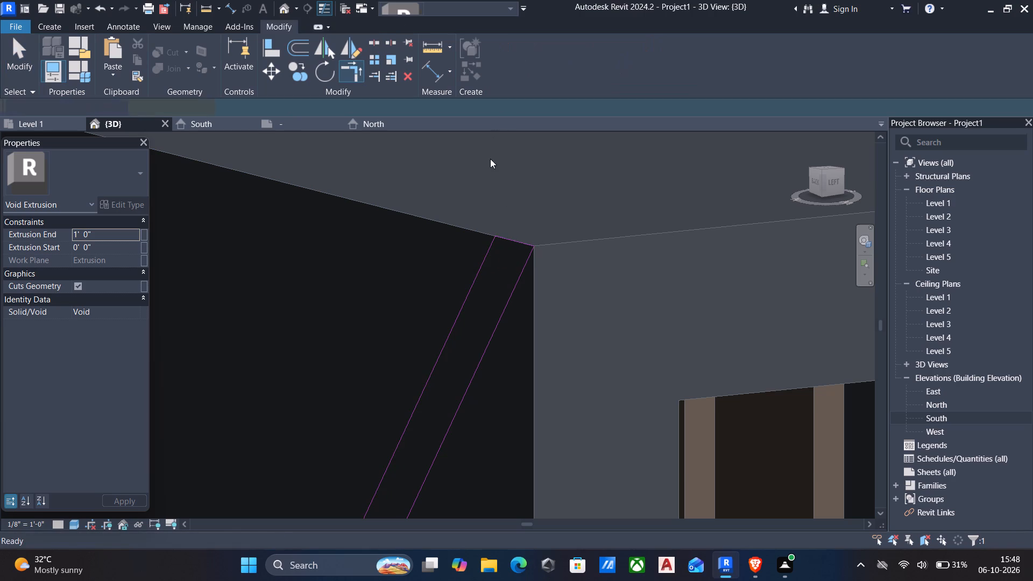
Stretch the diagonal void across and beyond the window frame's full width, to an extrusion depth of about 5' 7 7/8".
{"action": "scroll", "coordinate": [516, 227], "scroll_direction": "down", "scroll_amount": 6}
{"action": "scroll", "coordinate": [529, 328], "scroll_direction": "down", "scroll_amount": 10}
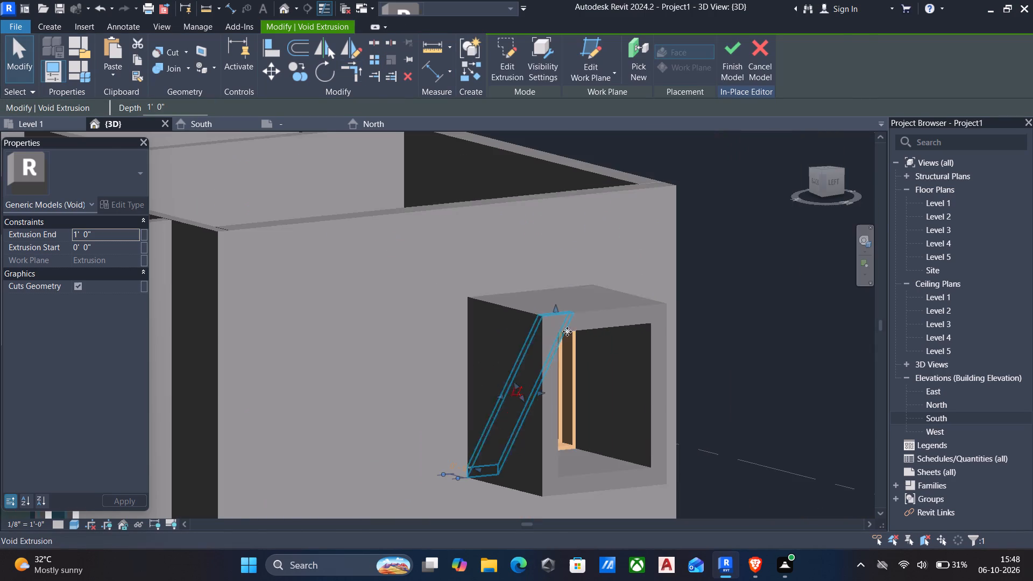
{"action": "middle_click_drag", "start_coordinate": [570, 328], "coordinate": [486, 342], "text": "shift"}
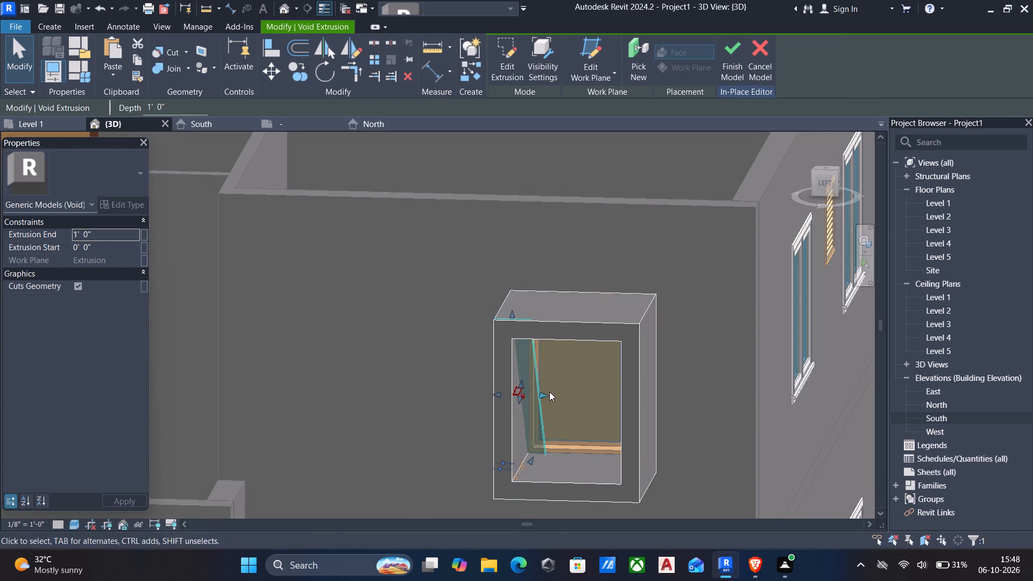
{"action": "left_click_drag", "start_coordinate": [548, 392], "coordinate": [708, 388]}
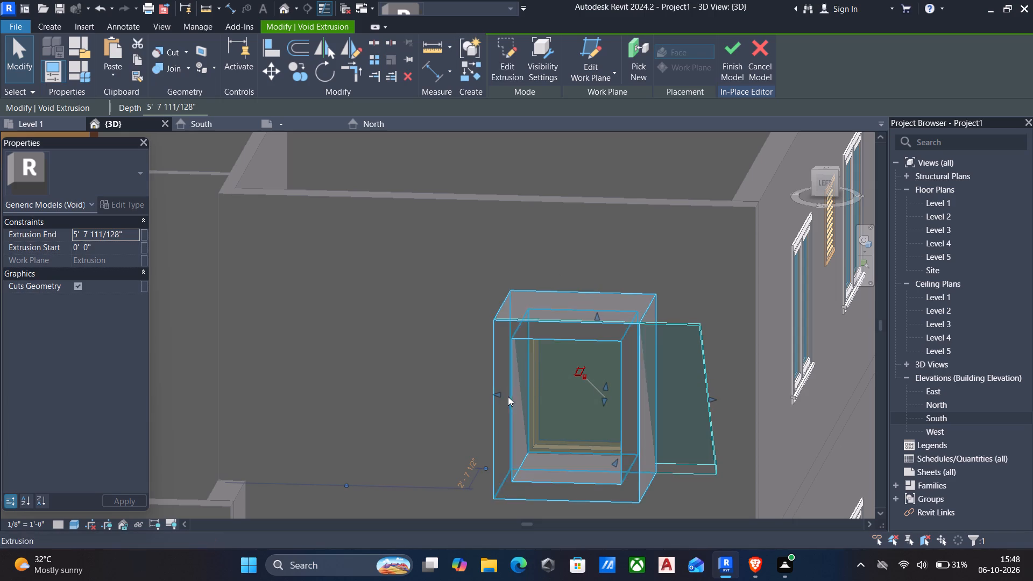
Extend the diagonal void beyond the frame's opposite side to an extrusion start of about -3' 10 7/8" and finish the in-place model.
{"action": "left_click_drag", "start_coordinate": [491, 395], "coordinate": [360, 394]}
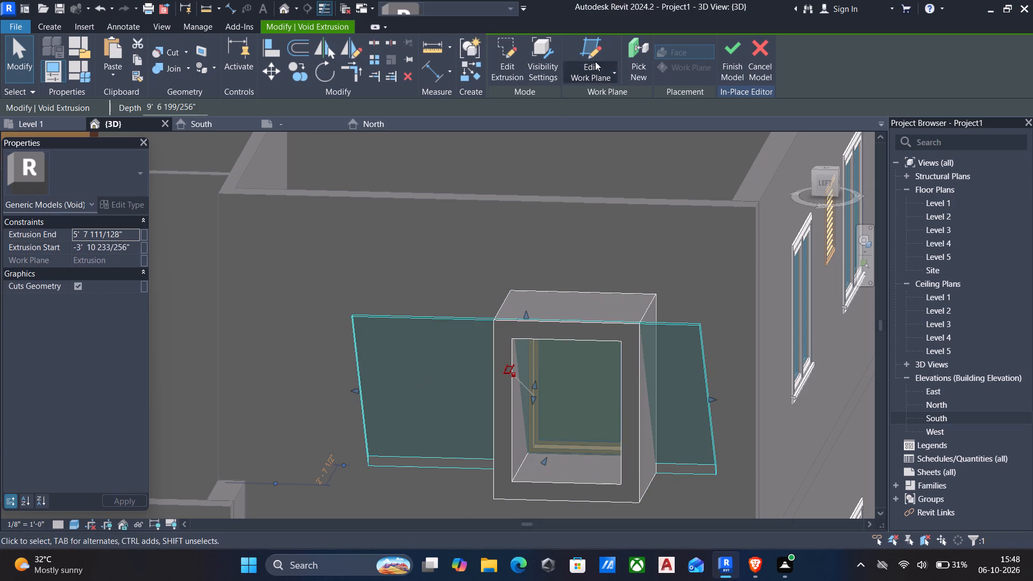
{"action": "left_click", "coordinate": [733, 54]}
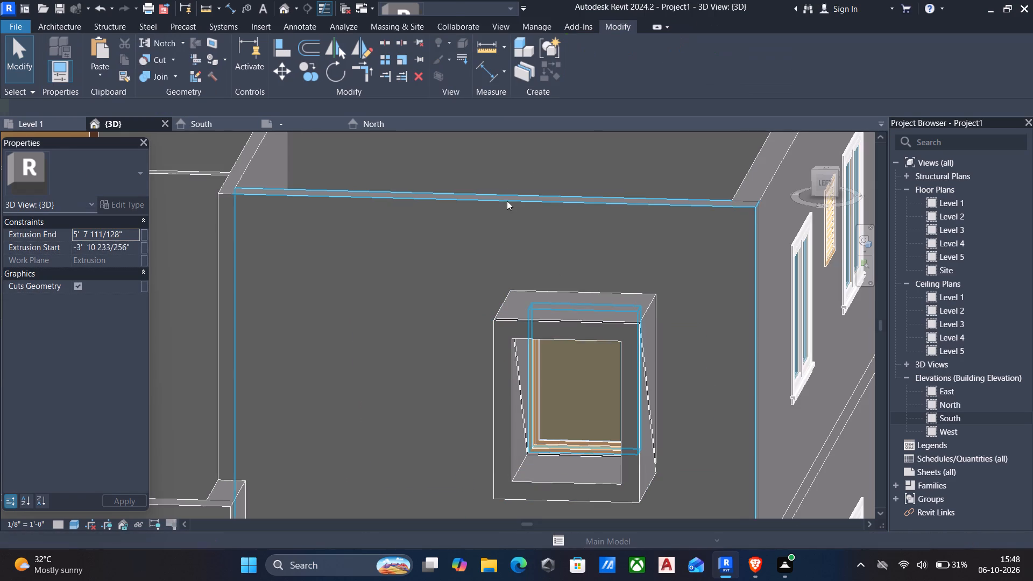
Reopen the projecting window frame for in-place editing and delete its diagonal void extrusion.
{"action": "middle_click_drag", "start_coordinate": [507, 202], "coordinate": [638, 195], "text": "shift"}
{"action": "middle_click_drag", "start_coordinate": [652, 201], "coordinate": [657, 204], "text": "shift"}
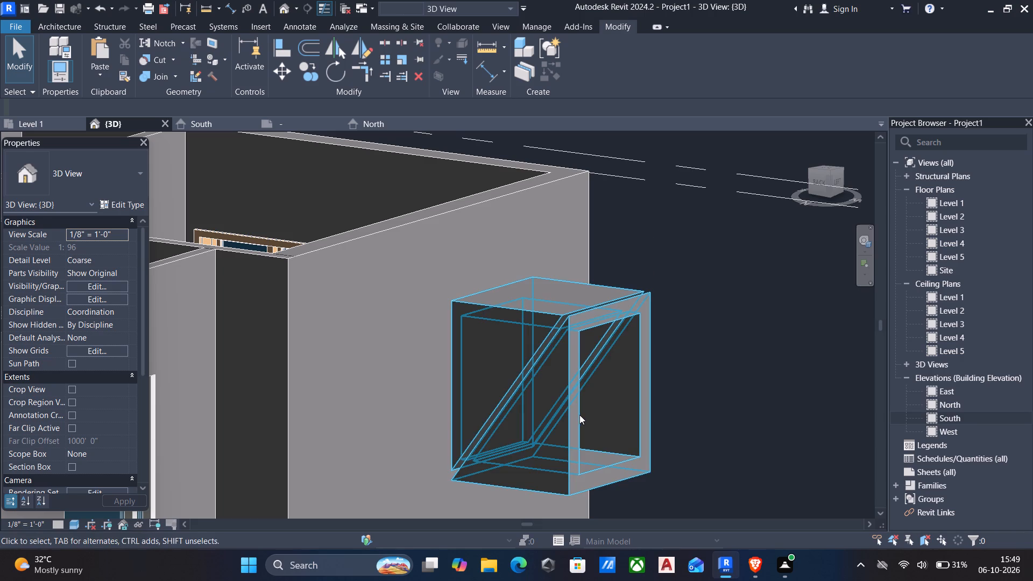
{"action": "left_click", "coordinate": [579, 415]}
{"action": "left_click", "coordinate": [585, 65]}
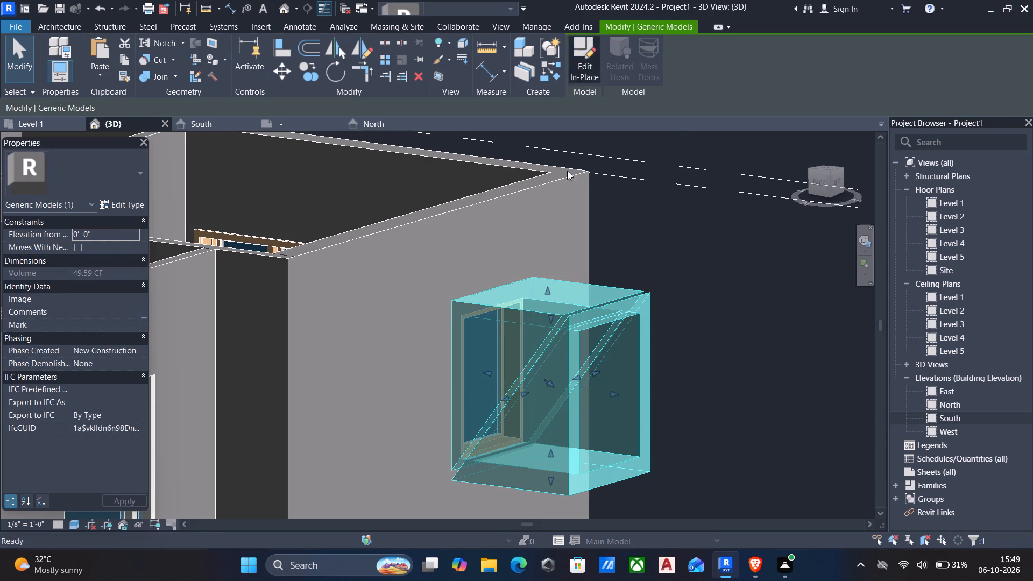
{"action": "scroll", "coordinate": [577, 374], "scroll_direction": "up", "scroll_amount": 5}
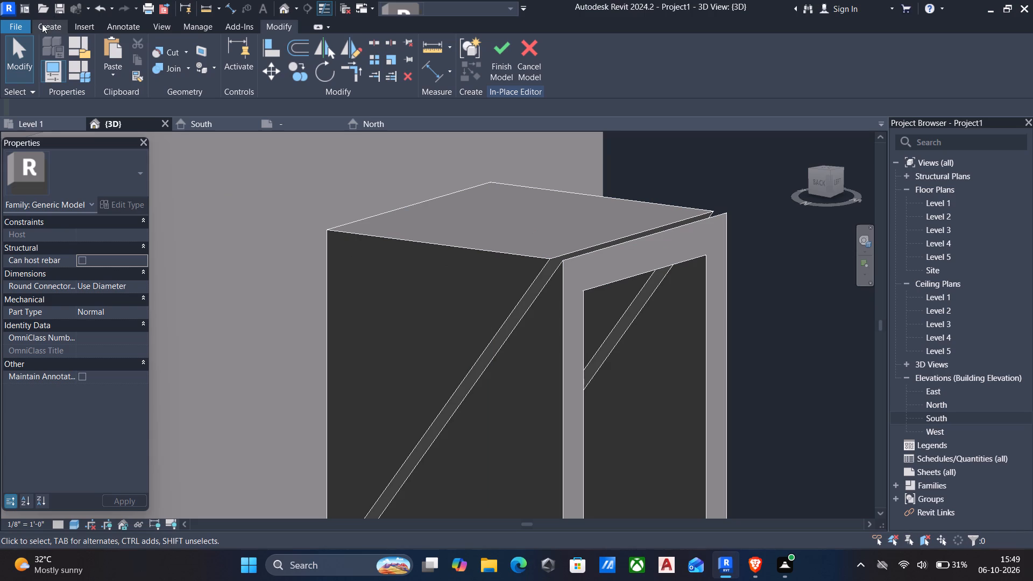
{"action": "left_click", "coordinate": [540, 291]}
{"action": "key", "text": "Pause"}
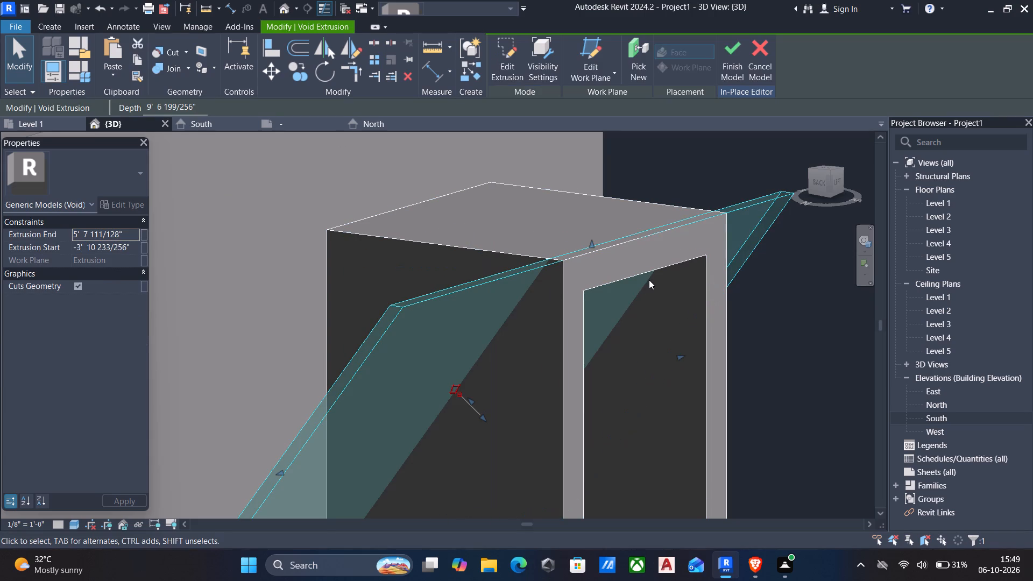
{"action": "key", "text": "Delete"}
{"action": "scroll", "coordinate": [760, 243], "scroll_direction": "down", "scroll_amount": 3}
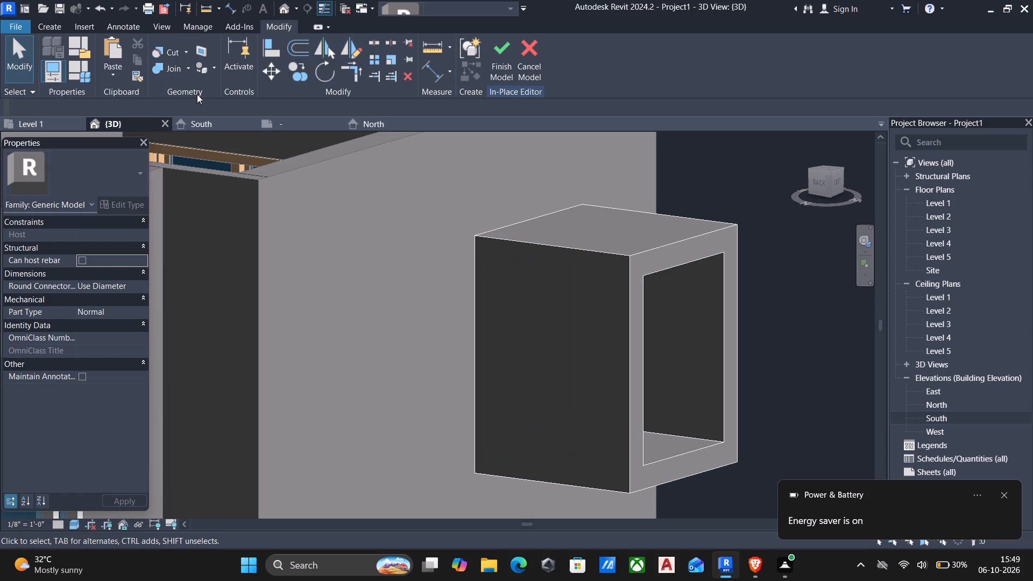
Sketch a triangular void extrusion on the frame's side face, from upper outer corner to lower wall corner to lower outer corner, and finish the sketch.
{"action": "left_click", "coordinate": [54, 24]}
{"action": "left_click", "coordinate": [273, 63]}
{"action": "left_click", "coordinate": [270, 95]}
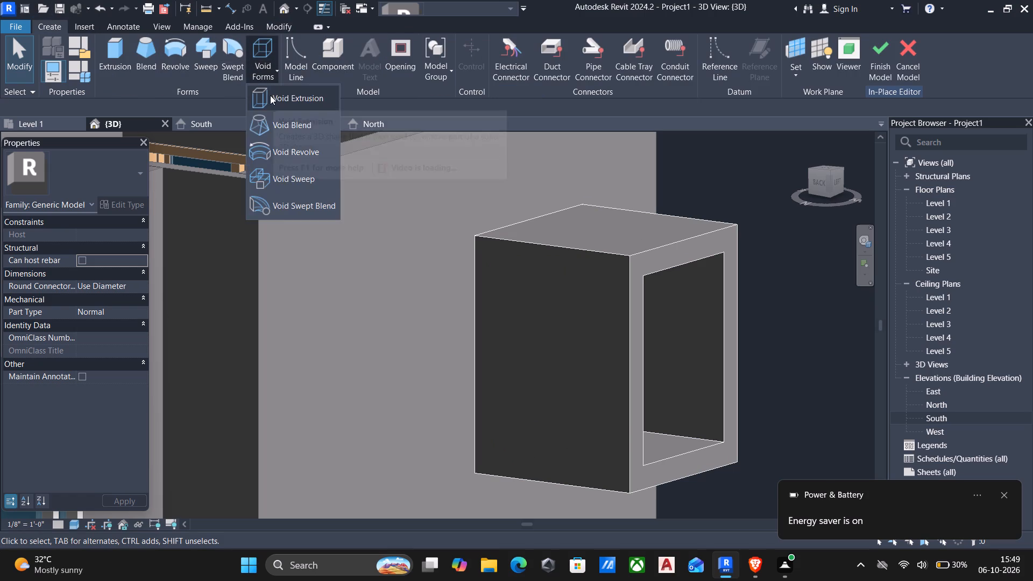
{"action": "left_click", "coordinate": [616, 71]}
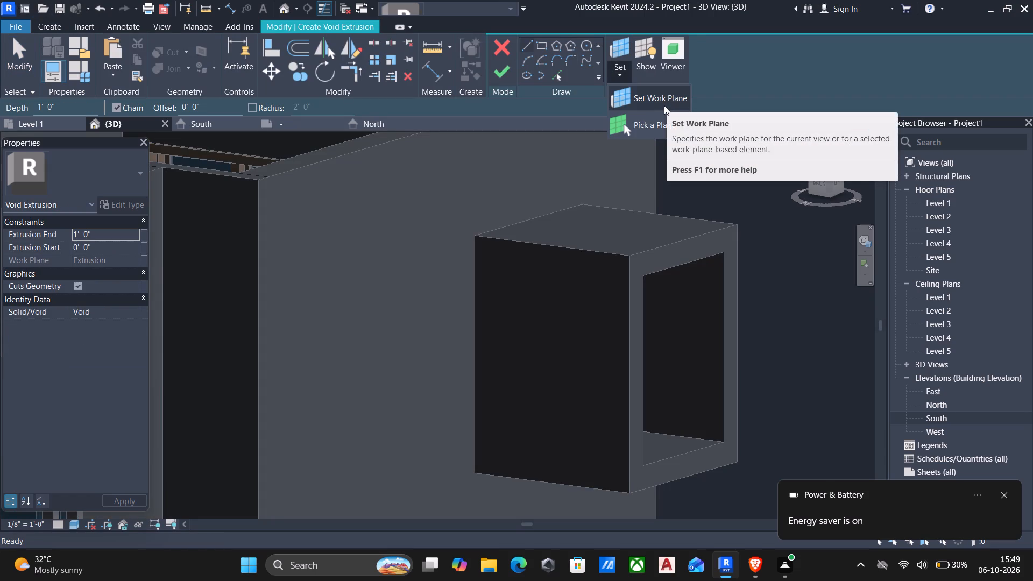
{"action": "left_click", "coordinate": [657, 122]}
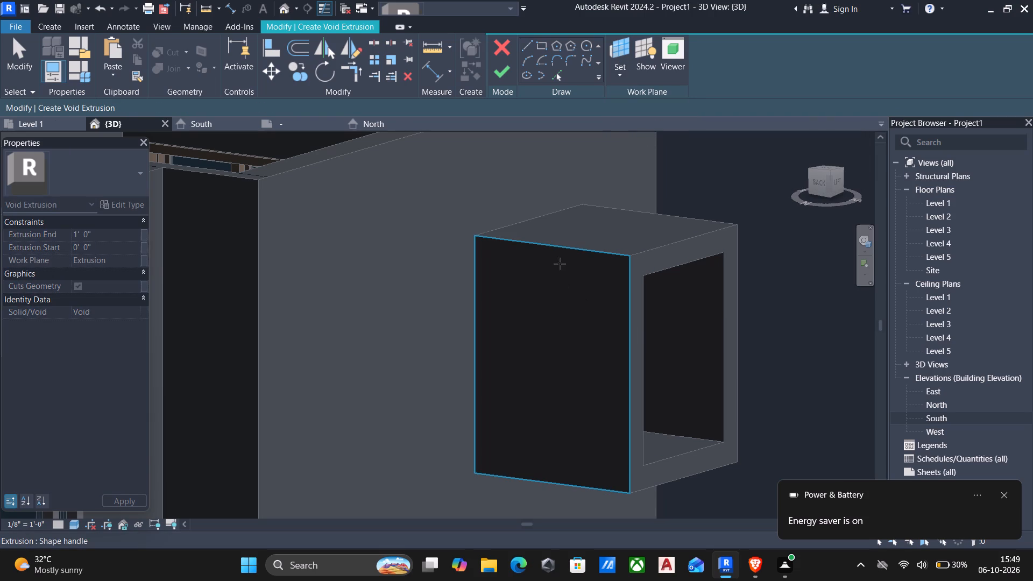
{"action": "left_click", "coordinate": [565, 250]}
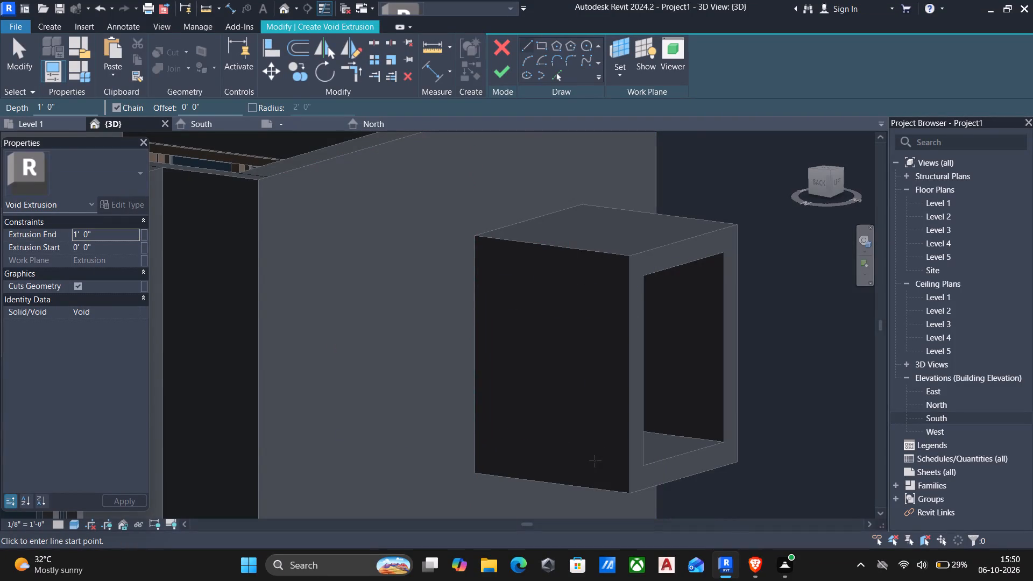
{"action": "left_click", "coordinate": [528, 41]}
{"action": "left_click", "coordinate": [625, 258]}
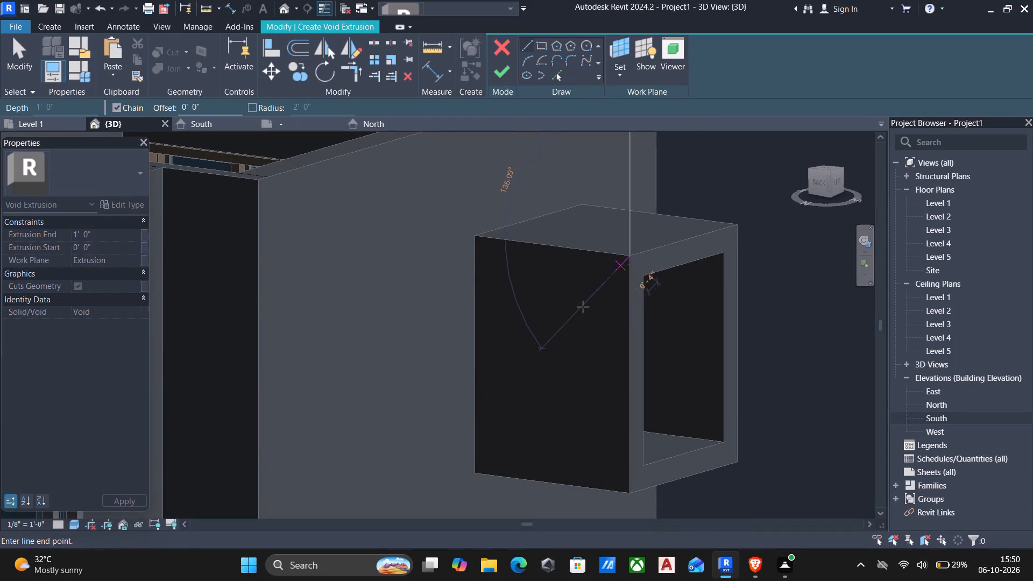
{"action": "left_click", "coordinate": [476, 473]}
{"action": "left_click", "coordinate": [633, 490]}
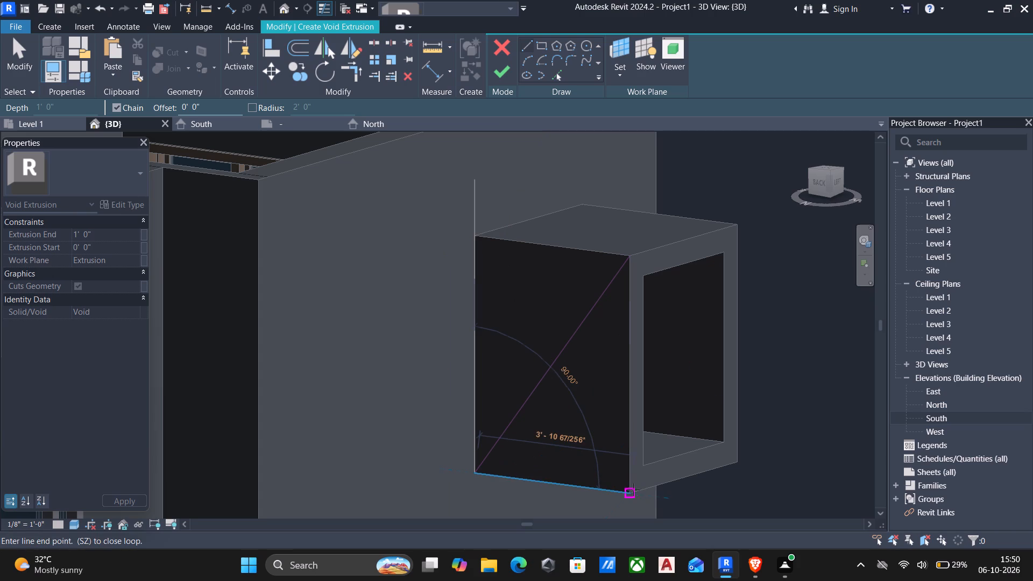
{"action": "left_click", "coordinate": [631, 259]}
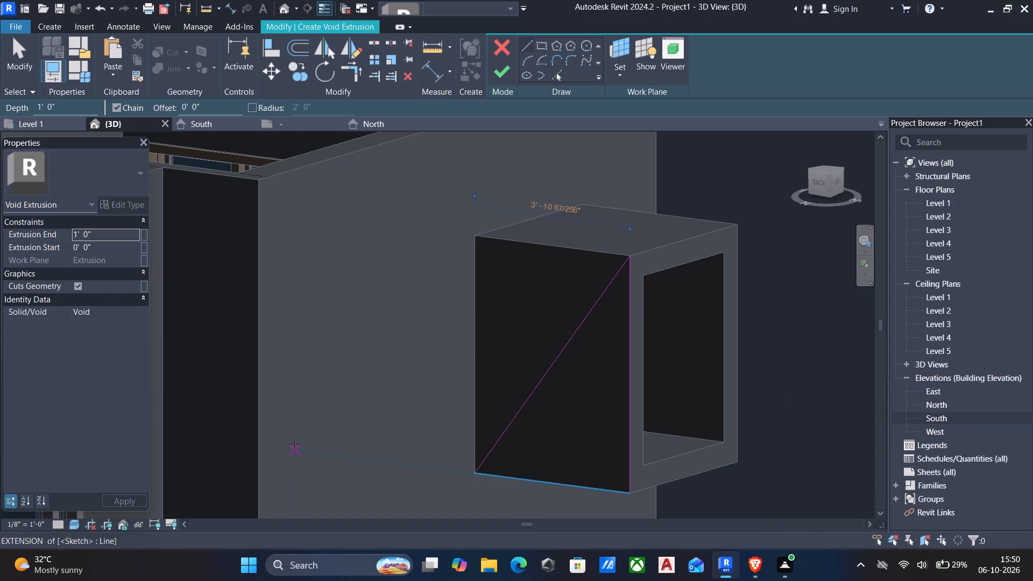
{"action": "left_click", "coordinate": [501, 68]}
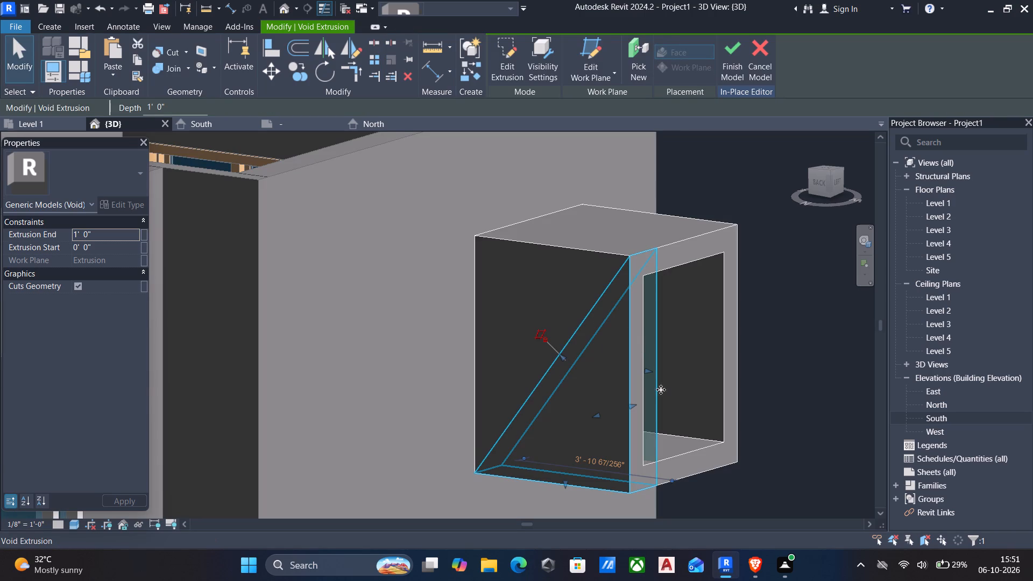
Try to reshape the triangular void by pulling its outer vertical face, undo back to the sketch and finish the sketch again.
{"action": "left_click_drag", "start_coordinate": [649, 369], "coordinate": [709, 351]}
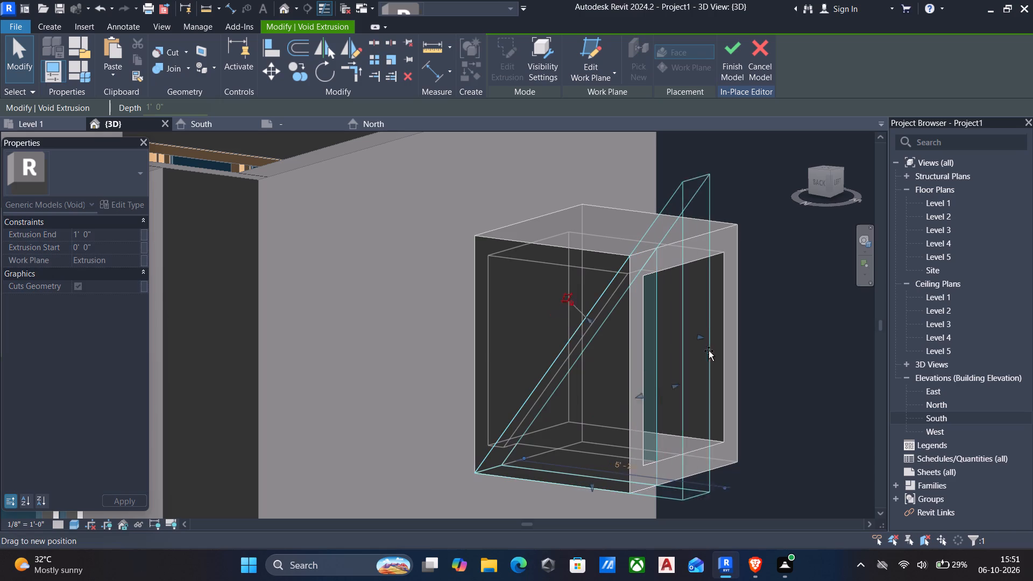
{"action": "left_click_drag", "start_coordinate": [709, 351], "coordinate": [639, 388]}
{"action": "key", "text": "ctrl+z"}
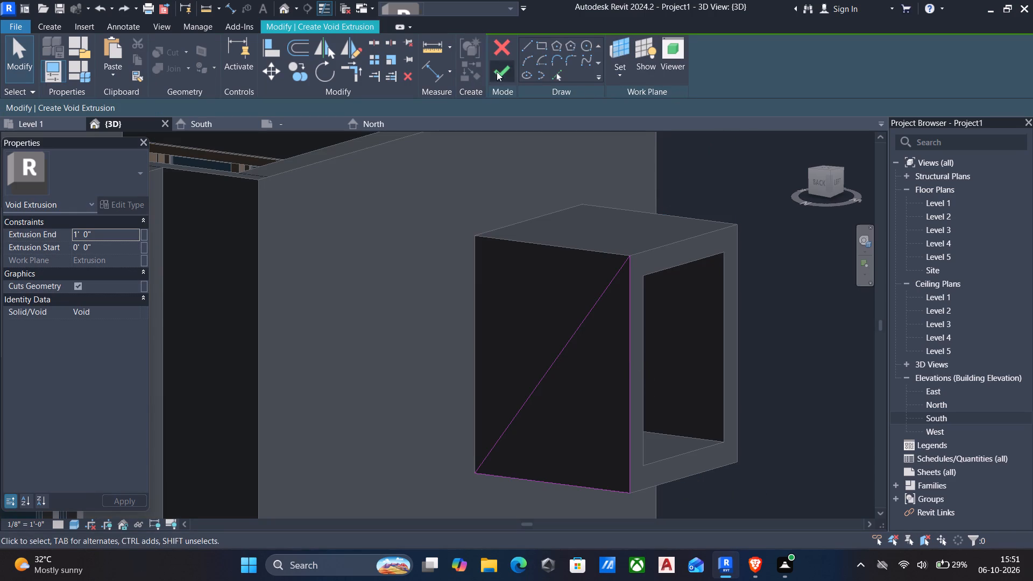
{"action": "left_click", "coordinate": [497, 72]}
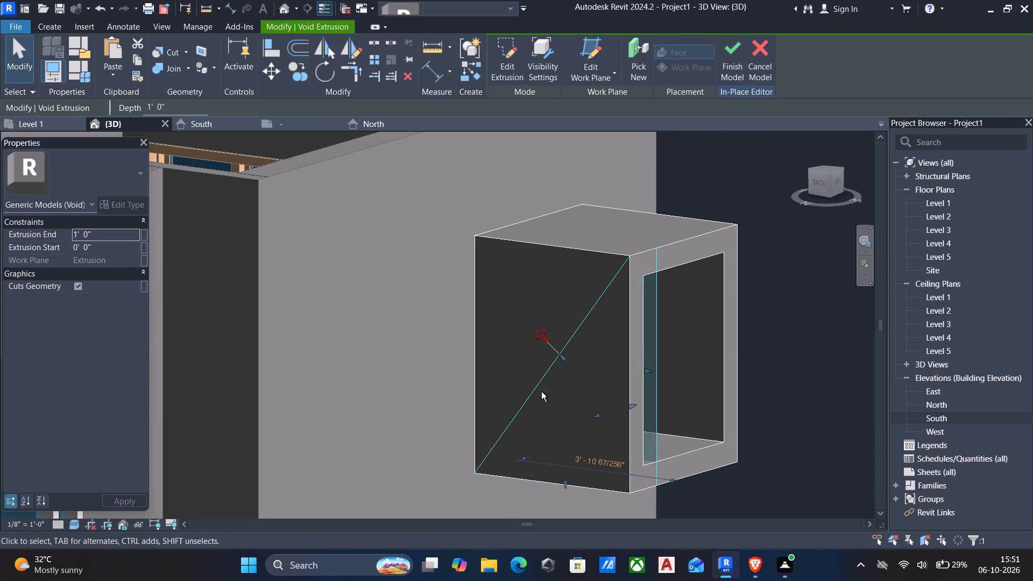
Stretch the triangular void across the frame to a depth of about 4' 7 7/16", shift it past the near side and finish the model.
{"action": "middle_click_drag", "start_coordinate": [522, 387], "coordinate": [417, 348], "text": "shift"}
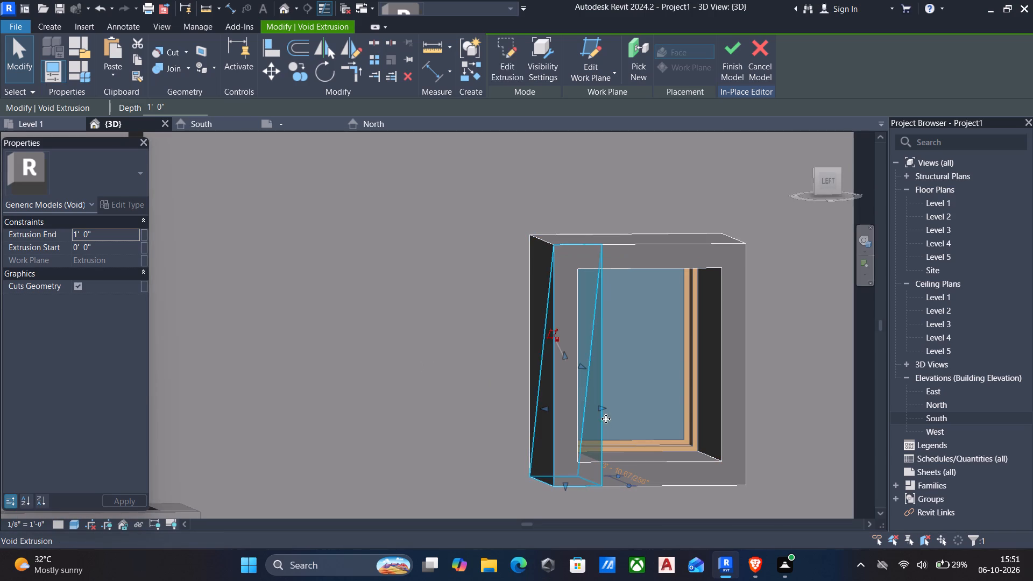
{"action": "left_click_drag", "start_coordinate": [605, 412], "coordinate": [771, 393]}
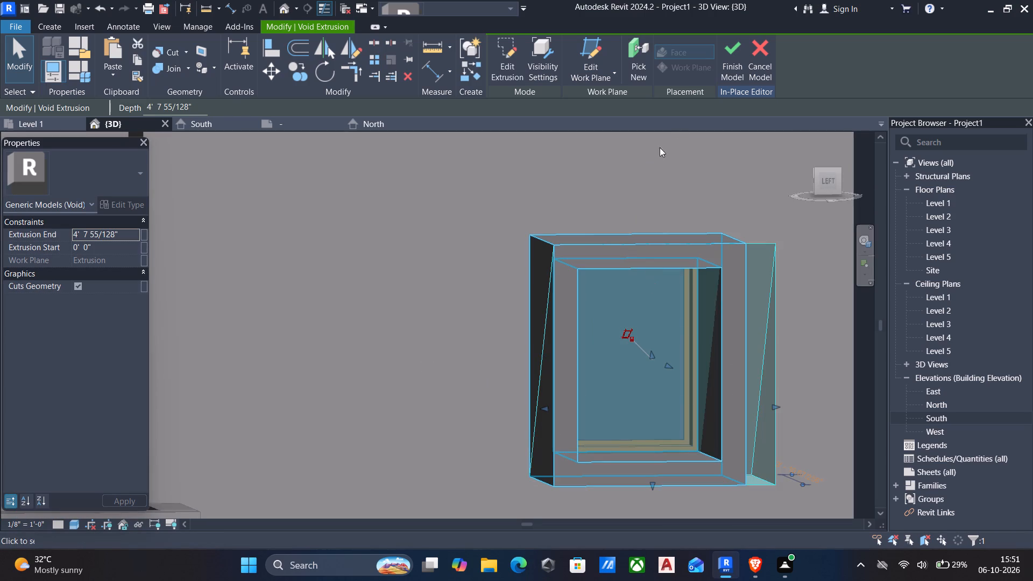
{"action": "left_click_drag", "start_coordinate": [552, 419], "coordinate": [508, 413]}
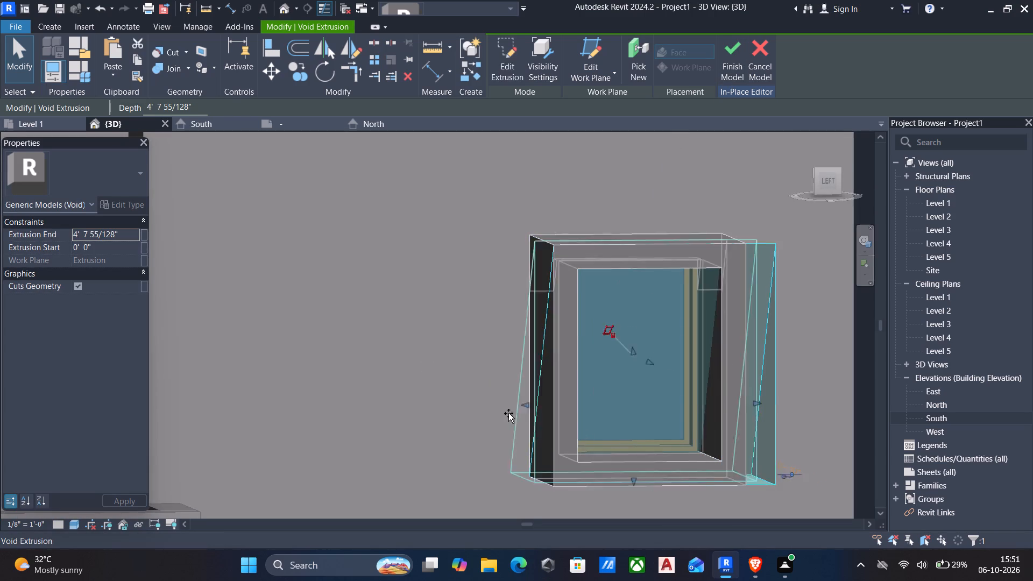
{"action": "left_click_drag", "start_coordinate": [508, 413], "coordinate": [494, 413]}
{"action": "left_click", "coordinate": [723, 43]}
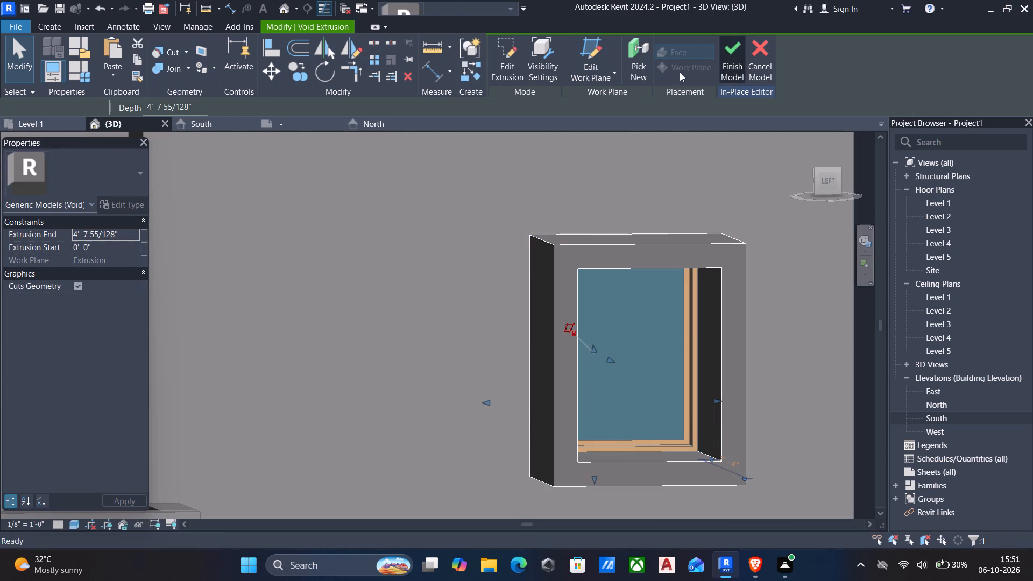
Examine the projecting window frame and the whole two-storey house from the outside in 3D.
{"action": "scroll", "coordinate": [478, 381], "scroll_direction": "down", "scroll_amount": 2}
{"action": "middle_click_drag", "start_coordinate": [478, 389], "coordinate": [584, 435], "text": "shift"}
{"action": "scroll", "coordinate": [478, 389], "scroll_direction": "down", "scroll_amount": 1, "text": "shift"}
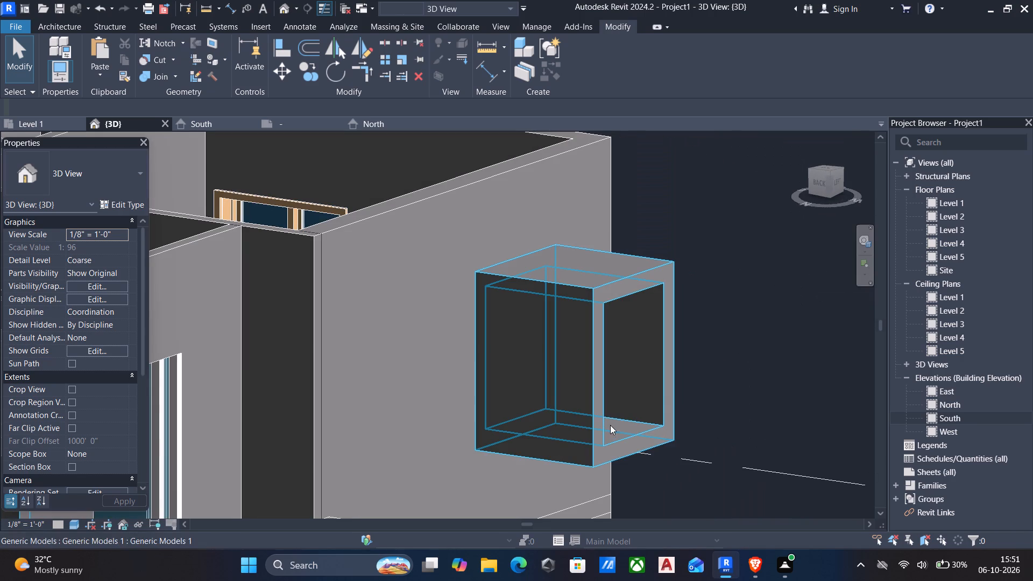
{"action": "scroll", "coordinate": [507, 428], "scroll_direction": "down", "scroll_amount": 6}
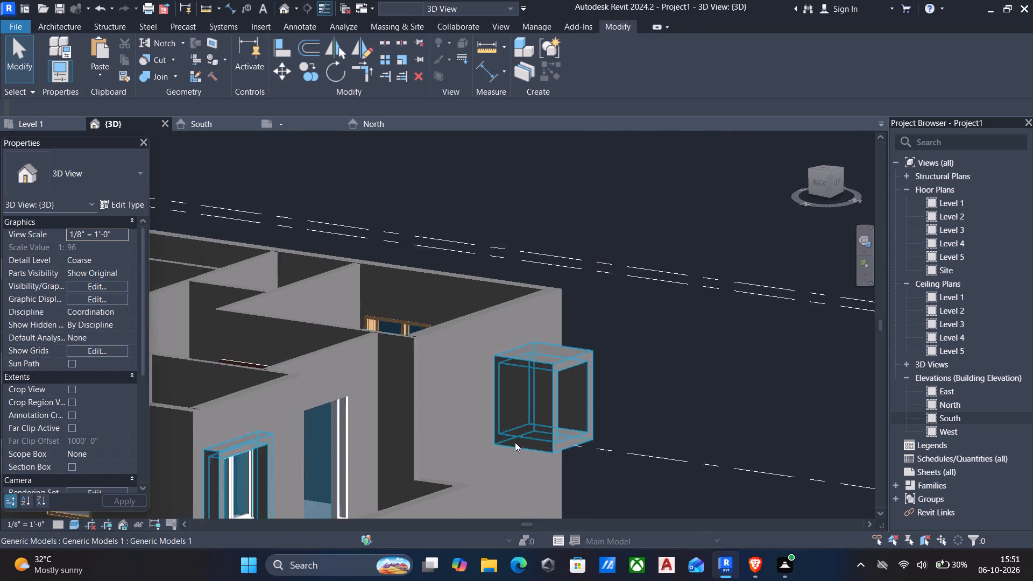
{"action": "middle_click_drag", "start_coordinate": [519, 423], "coordinate": [515, 374]}
{"action": "scroll", "coordinate": [515, 374], "scroll_direction": "down", "scroll_amount": 4}
{"action": "middle_click_drag", "start_coordinate": [466, 397], "coordinate": [506, 344]}
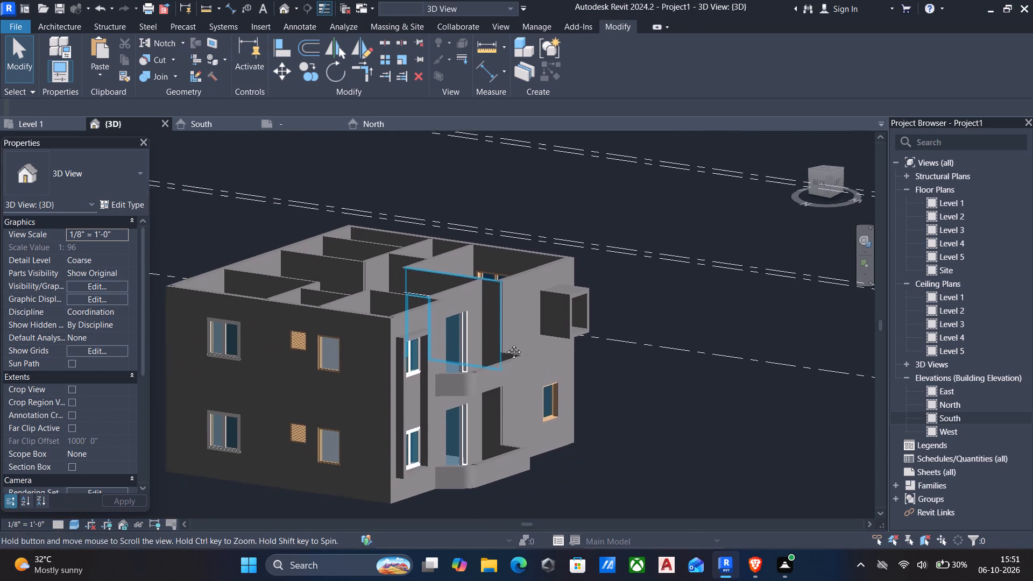
{"action": "middle_click_drag", "start_coordinate": [506, 344], "coordinate": [506, 343]}
{"action": "scroll", "coordinate": [486, 363], "scroll_direction": "down", "scroll_amount": 2}
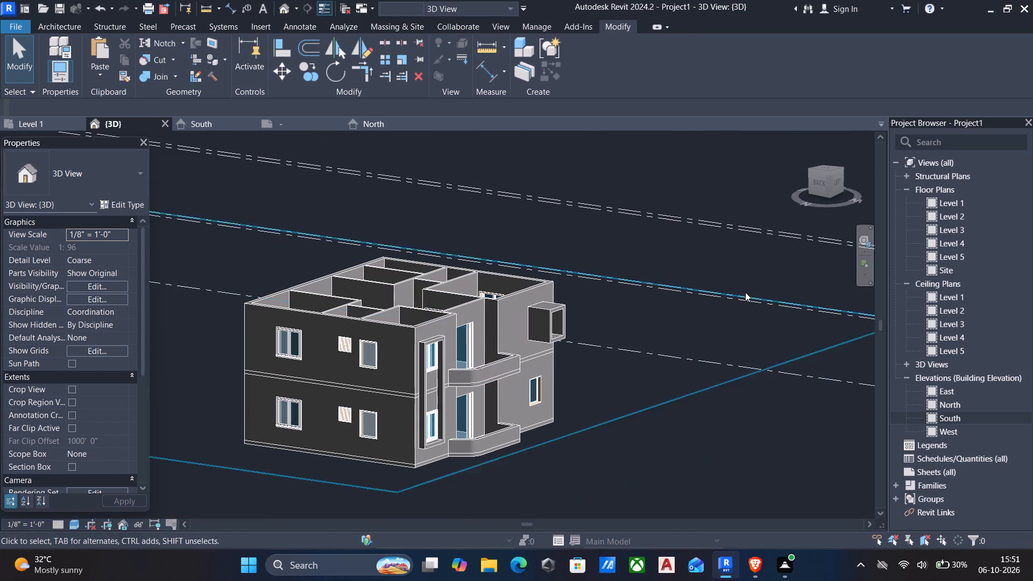
Open the Level 1 floor plan and examine its room layout, doors and windows.
{"action": "double_click", "coordinate": [960, 208]}
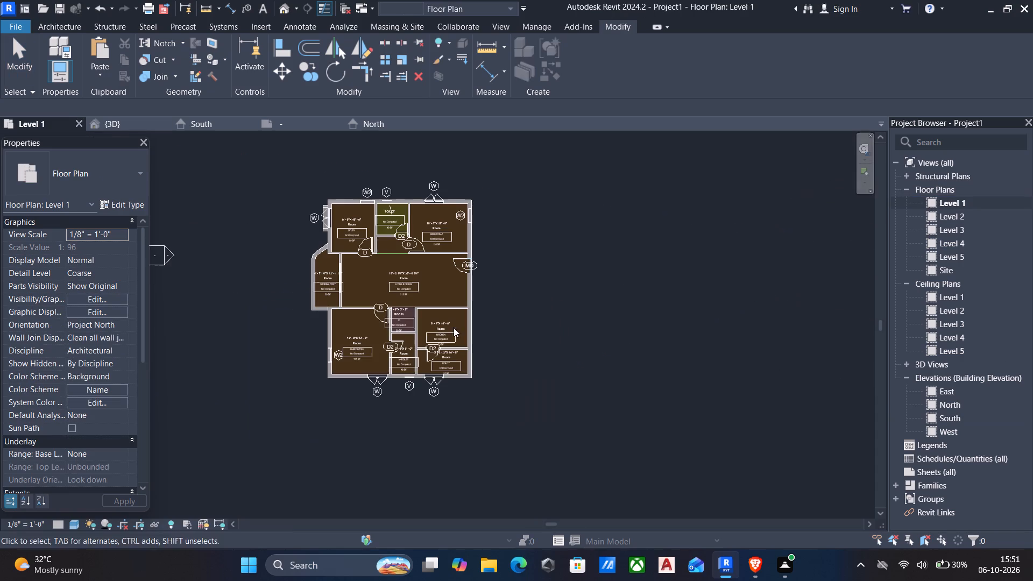
{"action": "middle_click_drag", "start_coordinate": [448, 313], "coordinate": [495, 365]}
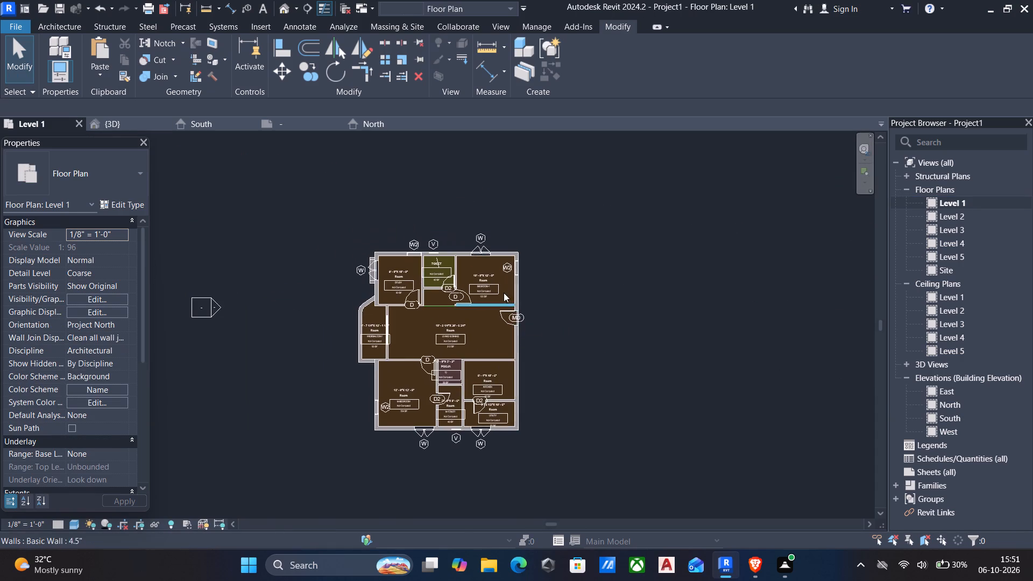
{"action": "scroll", "coordinate": [498, 289], "scroll_direction": "up", "scroll_amount": 8}
{"action": "scroll", "coordinate": [323, 293], "scroll_direction": "up", "scroll_amount": 1}
{"action": "middle_click_drag", "start_coordinate": [323, 293], "coordinate": [359, 286]}
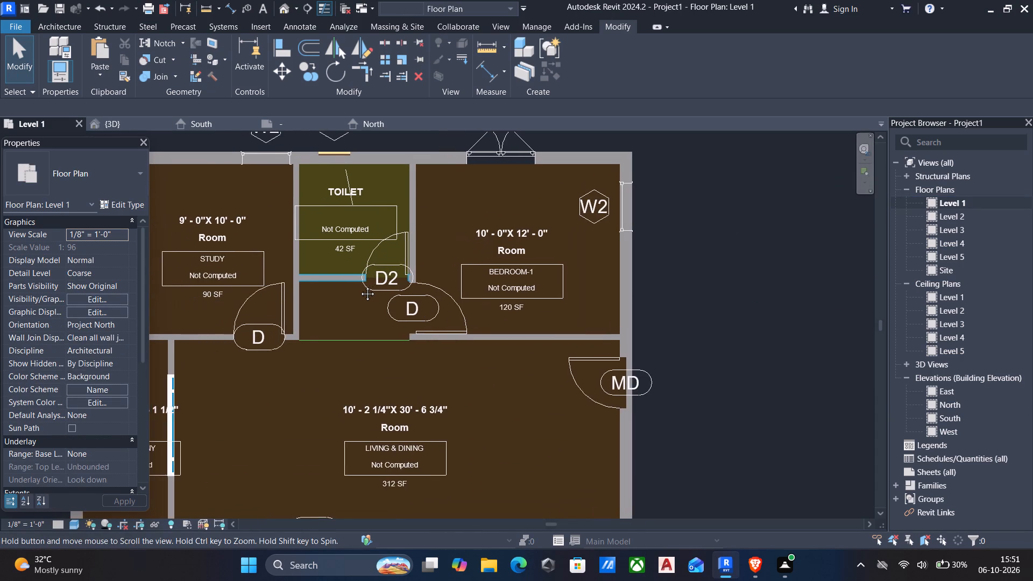
{"action": "middle_click_drag", "start_coordinate": [359, 286], "coordinate": [376, 287]}
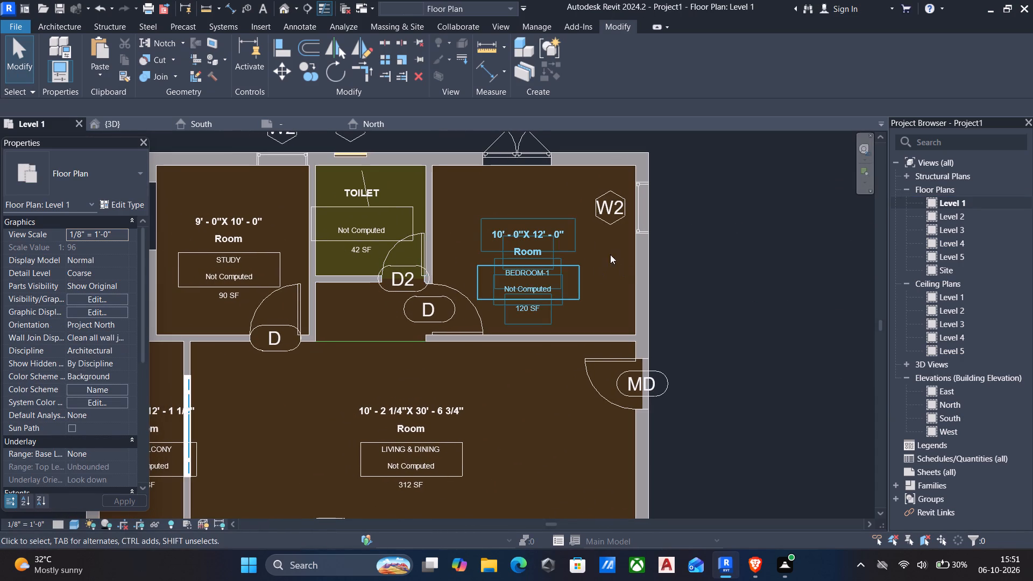
{"action": "scroll", "coordinate": [450, 239], "scroll_direction": "down", "scroll_amount": 3}
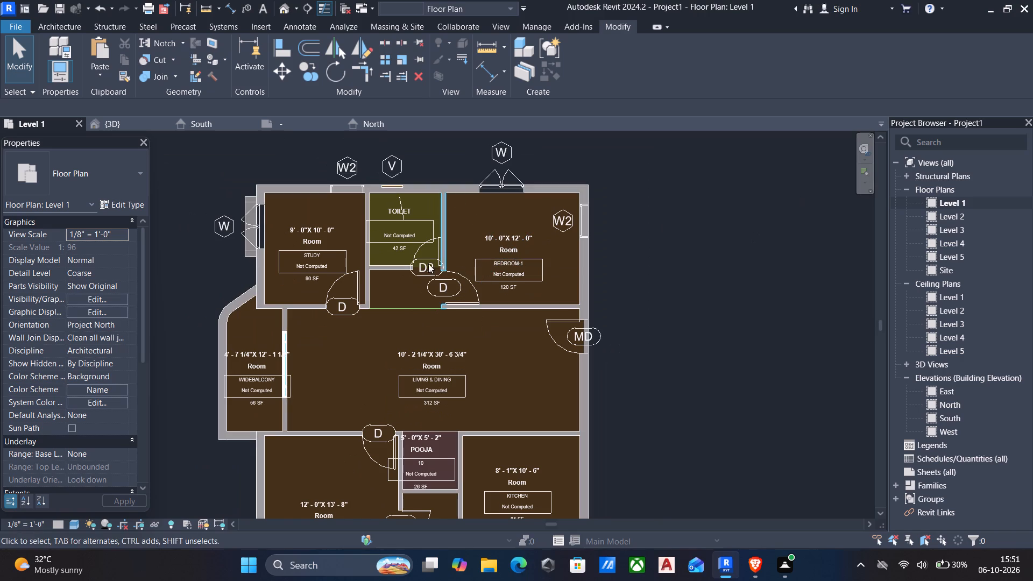
{"action": "left_click", "coordinate": [555, 167]}
{"action": "left_click_drag", "start_coordinate": [804, 173], "coordinate": [732, 199]}
{"action": "scroll", "coordinate": [652, 210], "scroll_direction": "down", "scroll_amount": 2}
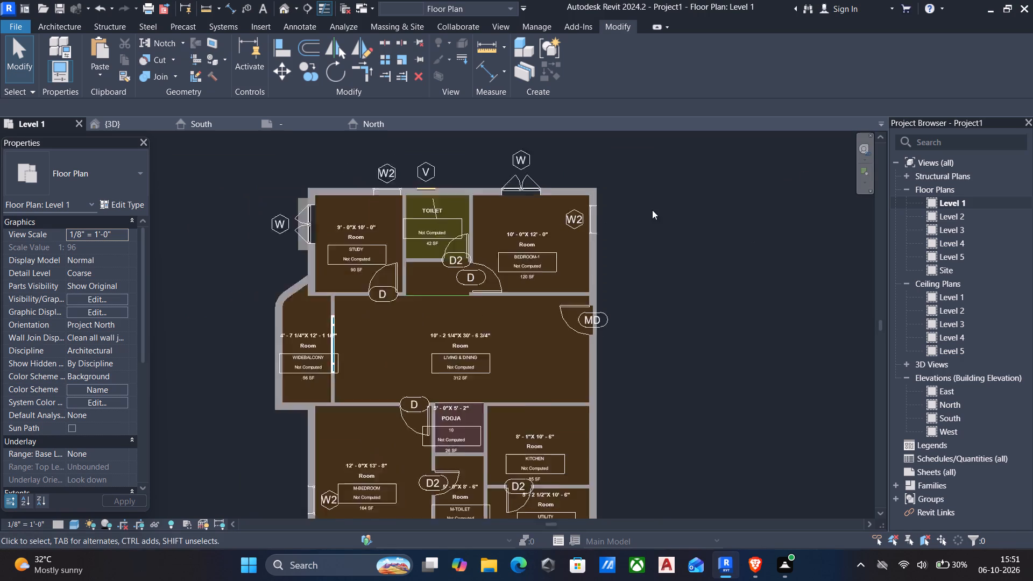
{"action": "scroll", "coordinate": [652, 210], "scroll_direction": "down", "scroll_amount": 1}
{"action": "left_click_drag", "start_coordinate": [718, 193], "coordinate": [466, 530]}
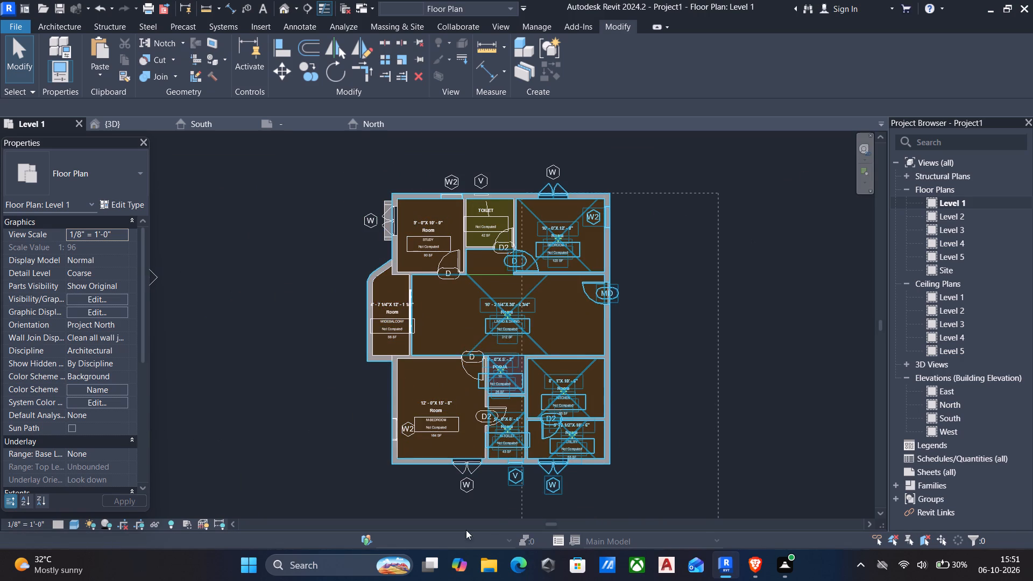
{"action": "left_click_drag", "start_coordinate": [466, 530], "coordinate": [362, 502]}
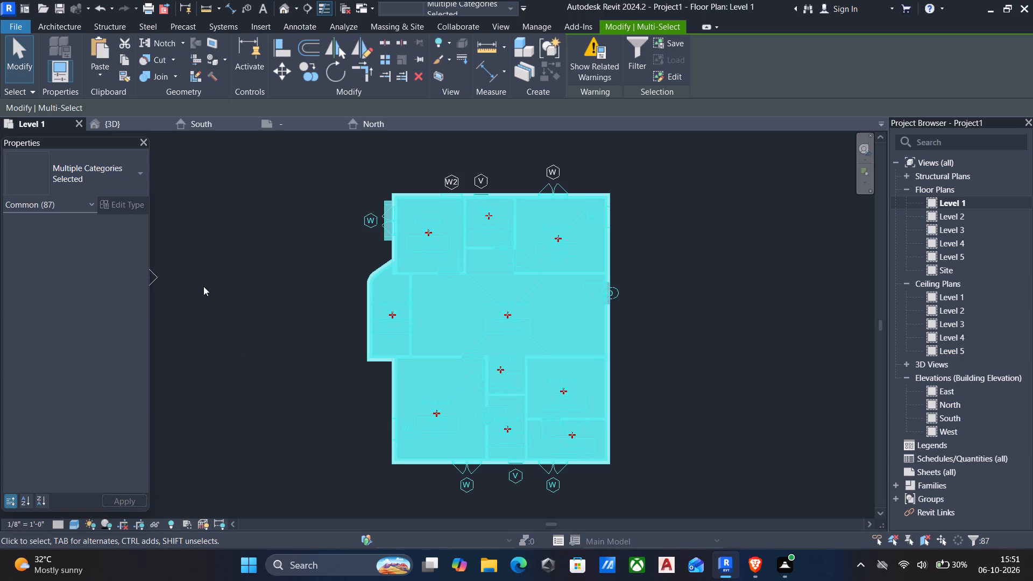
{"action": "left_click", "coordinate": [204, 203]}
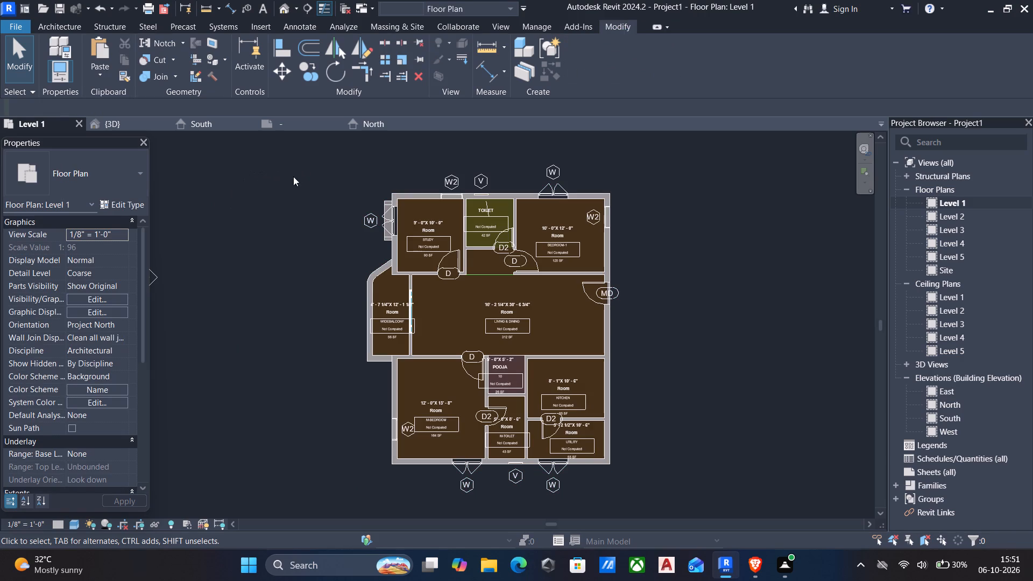
Review the Level 1 floor plan, the room tag family, the North and South elevations and the 3D view.
{"action": "scroll", "coordinate": [536, 207], "scroll_direction": "down", "scroll_amount": 2}
{"action": "middle_click_drag", "start_coordinate": [696, 240], "coordinate": [662, 245]}
{"action": "right_click_drag", "start_coordinate": [663, 245], "coordinate": [651, 245]}
{"action": "middle_click_drag", "start_coordinate": [662, 245], "coordinate": [651, 245]}
{"action": "left_click", "coordinate": [742, 255]}
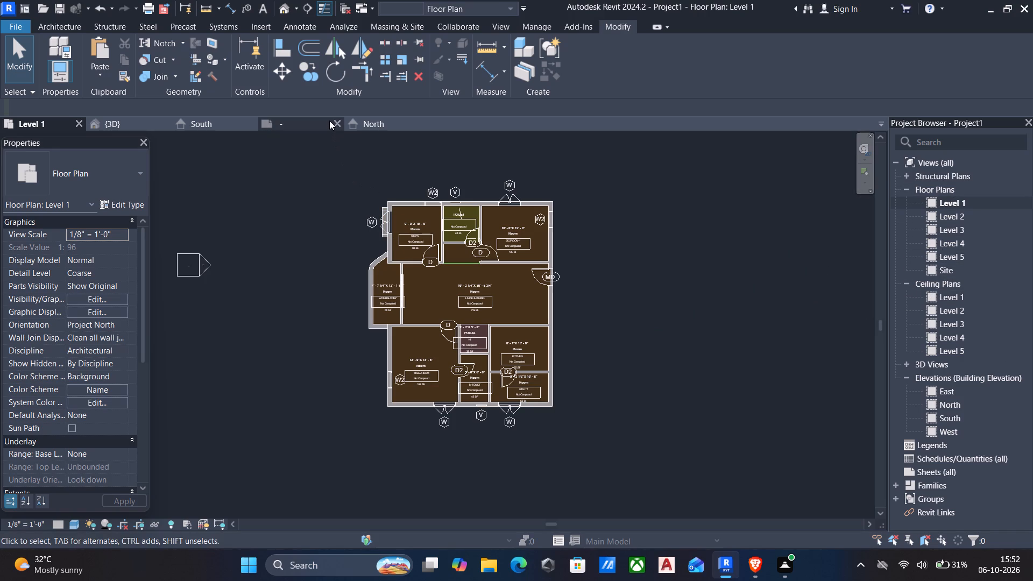
{"action": "left_click", "coordinate": [268, 121]}
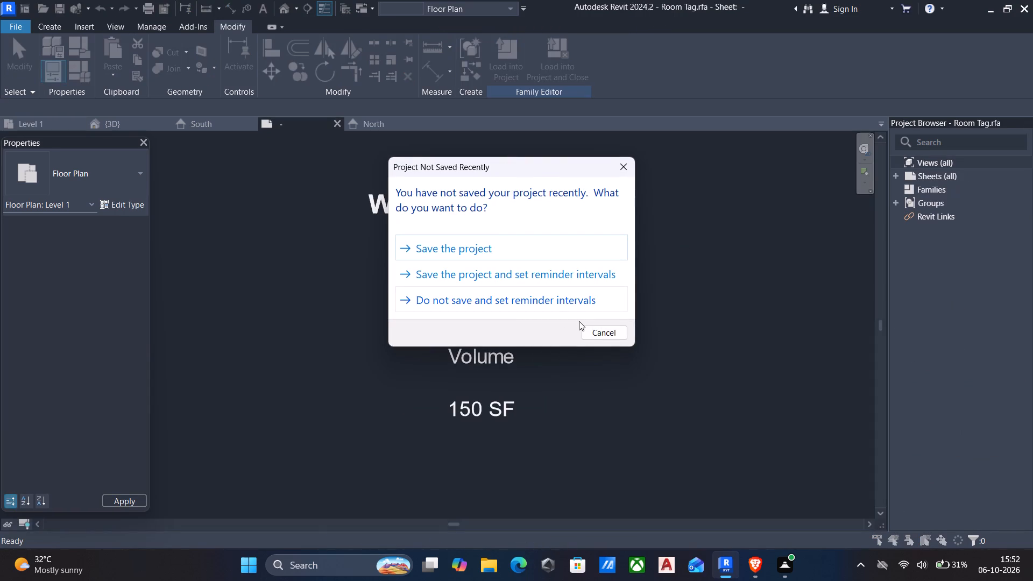
{"action": "left_click", "coordinate": [591, 335]}
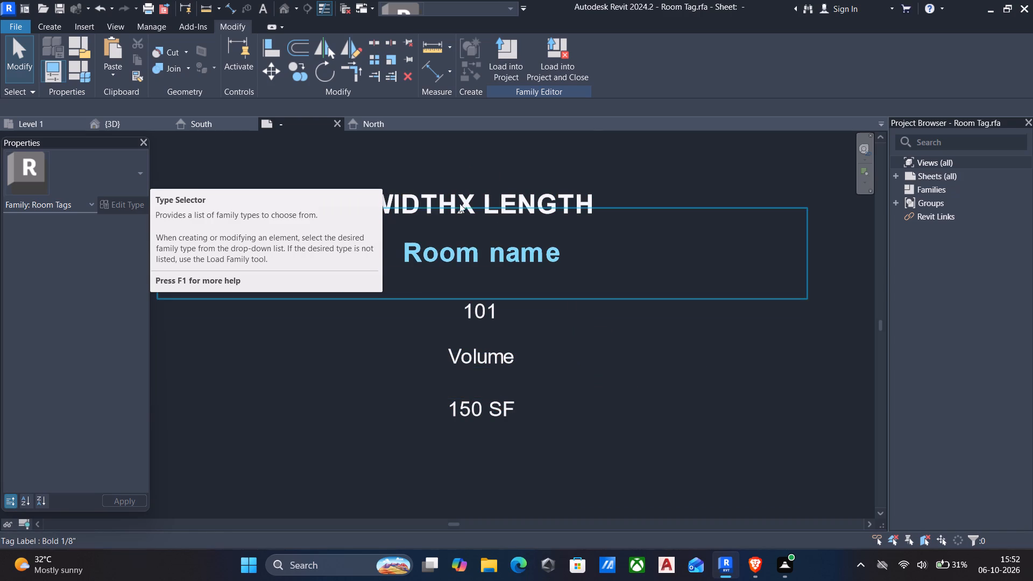
{"action": "left_click", "coordinate": [378, 129]}
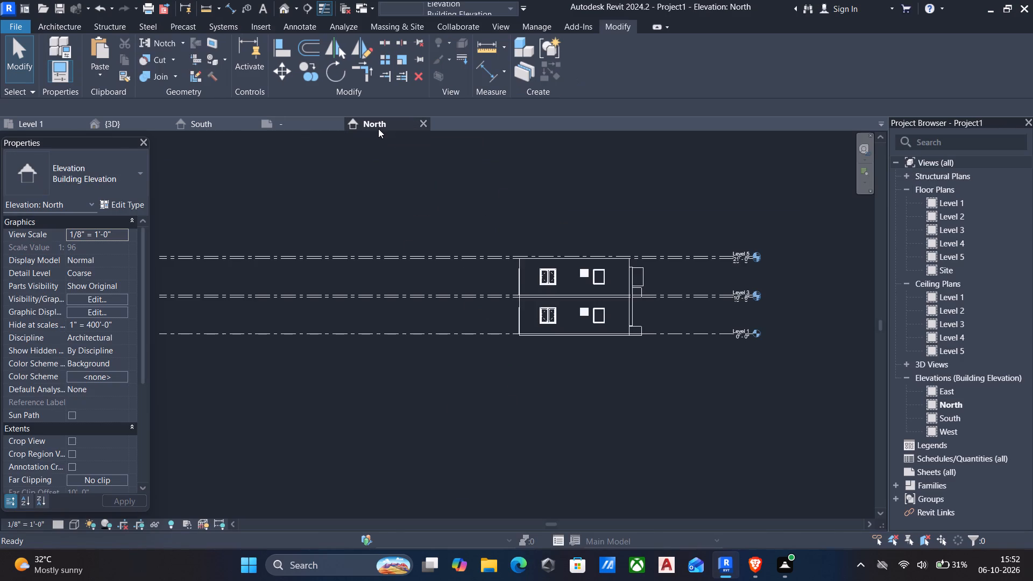
{"action": "scroll", "coordinate": [620, 259], "scroll_direction": "down", "scroll_amount": 2}
{"action": "left_click", "coordinate": [760, 222]}
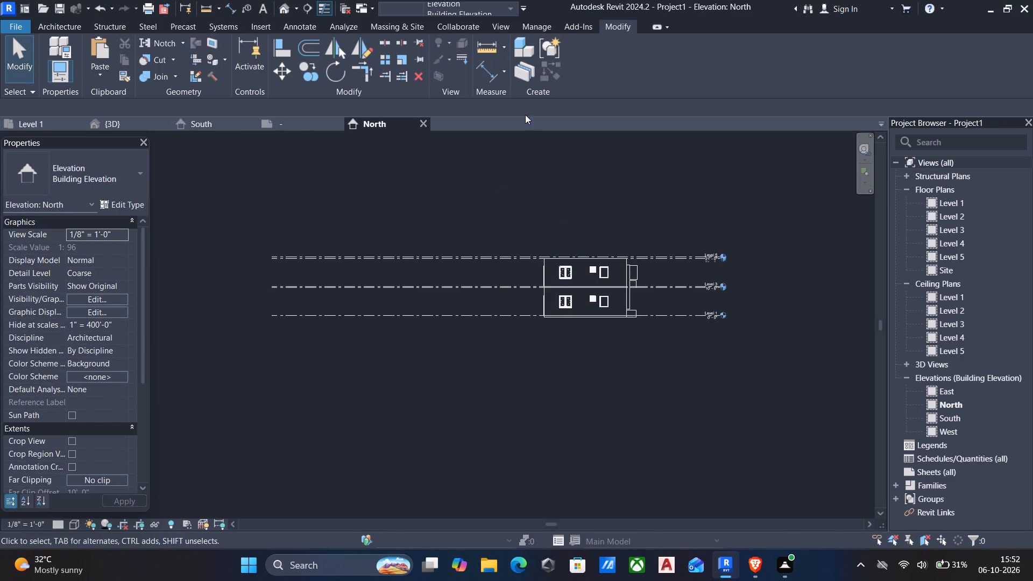
{"action": "left_click", "coordinate": [302, 126]}
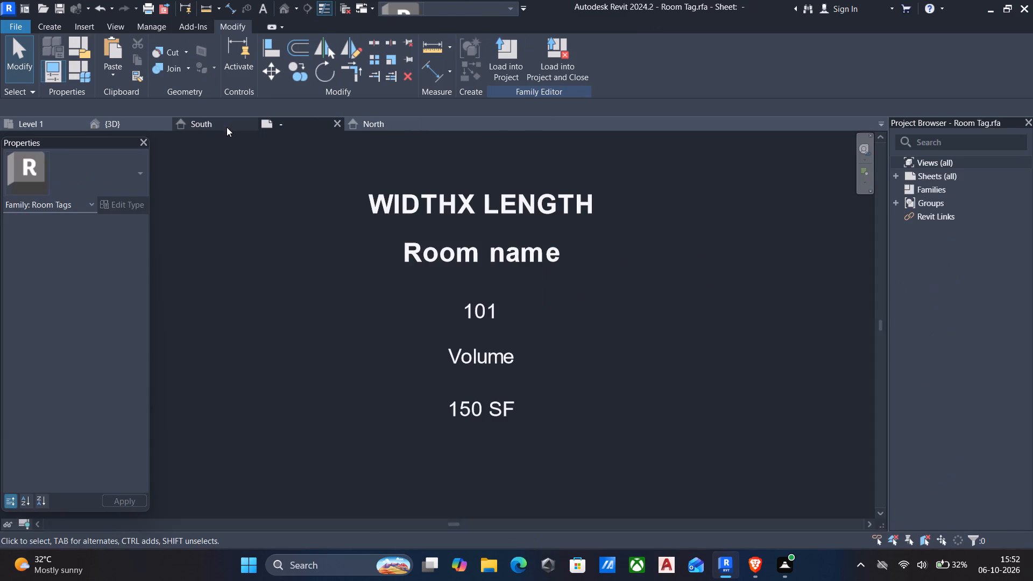
{"action": "left_click", "coordinate": [224, 122]}
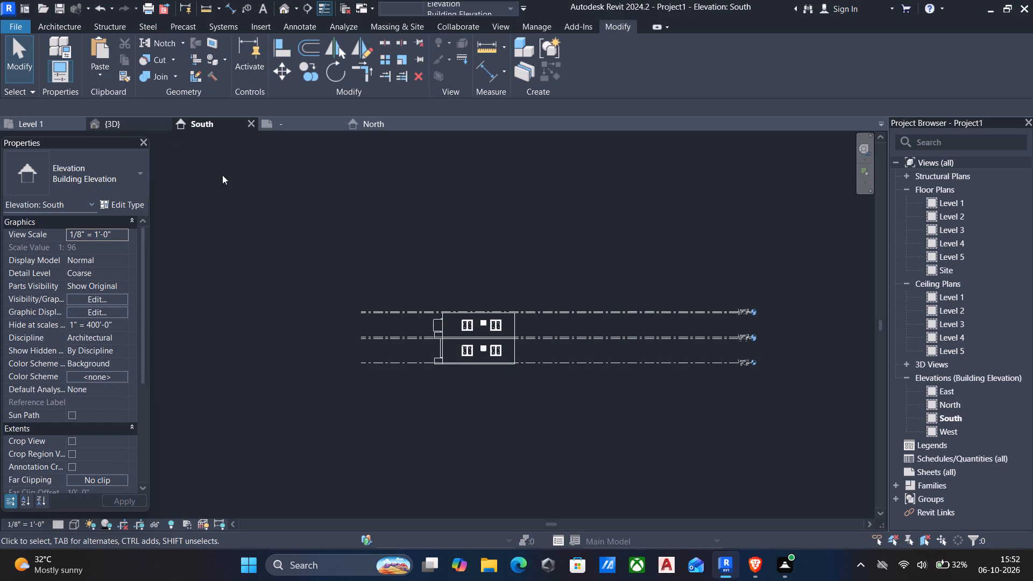
{"action": "left_click", "coordinate": [133, 125]}
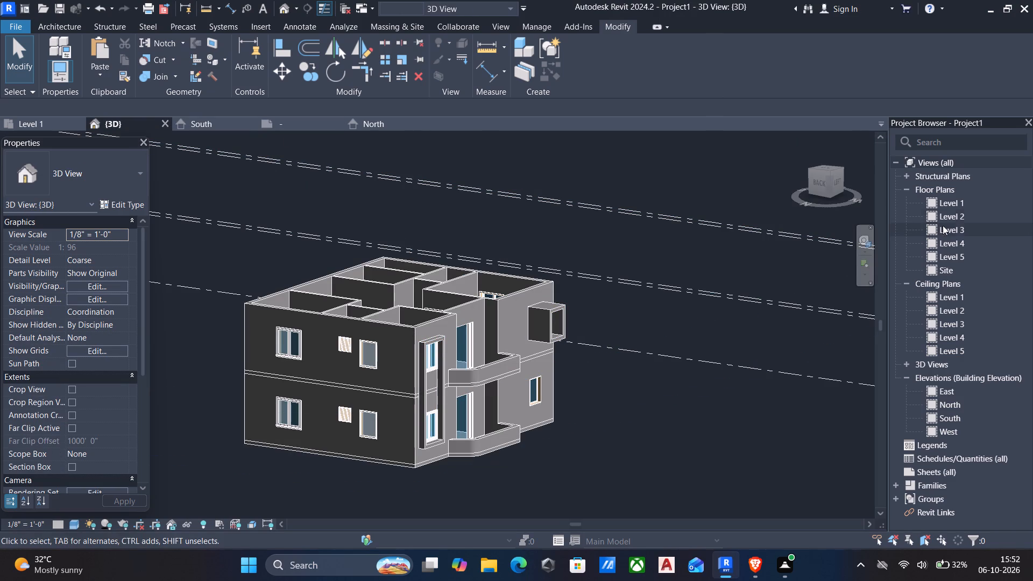
Select the whole Level 1 plan, narrow the selection's properties to Room Tags and inspect the Room Tag type's parameters and preview.
{"action": "double_click", "coordinate": [949, 201]}
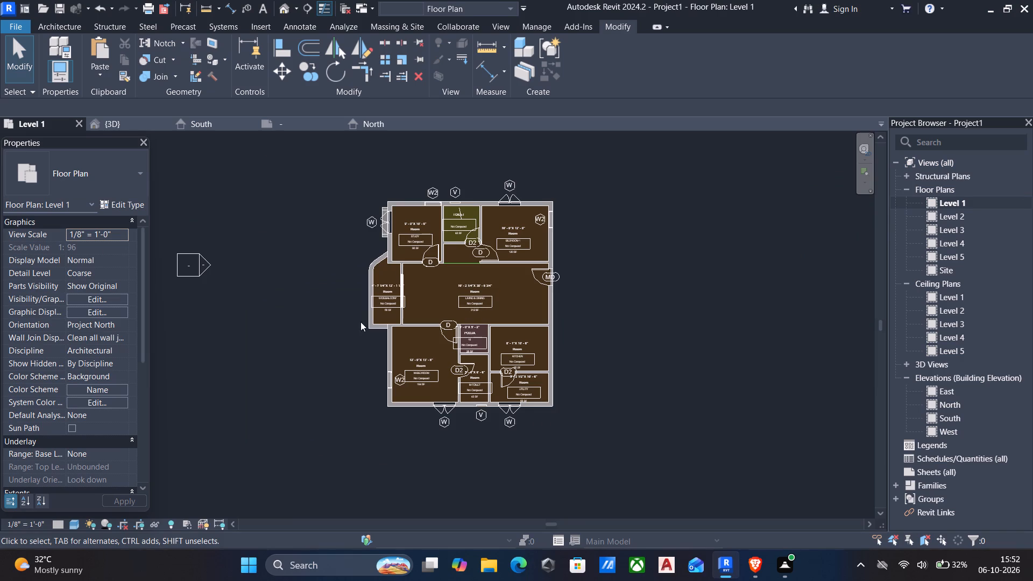
{"action": "left_click_drag", "start_coordinate": [615, 177], "coordinate": [262, 362]}
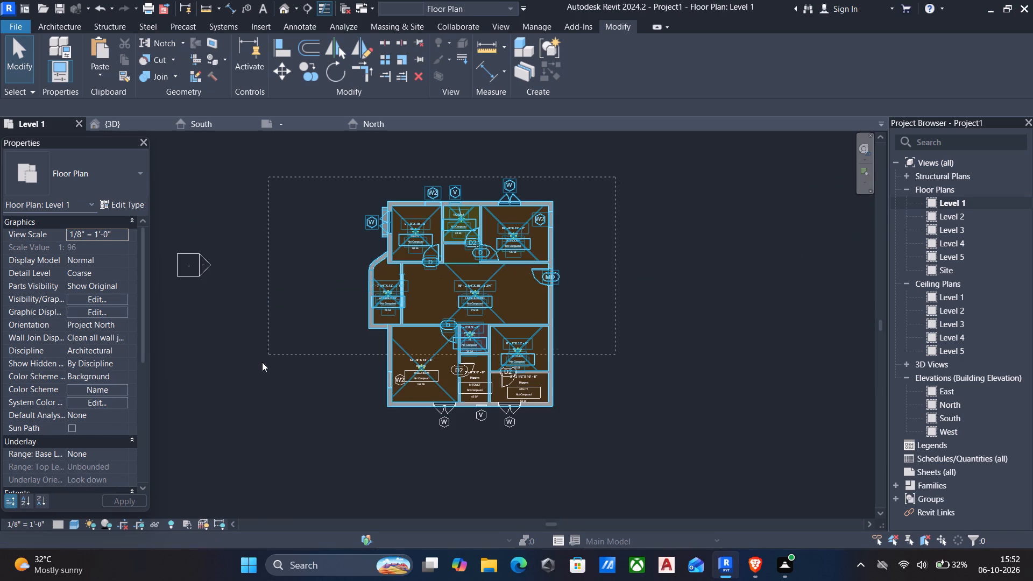
{"action": "left_click_drag", "start_coordinate": [262, 362], "coordinate": [293, 477]}
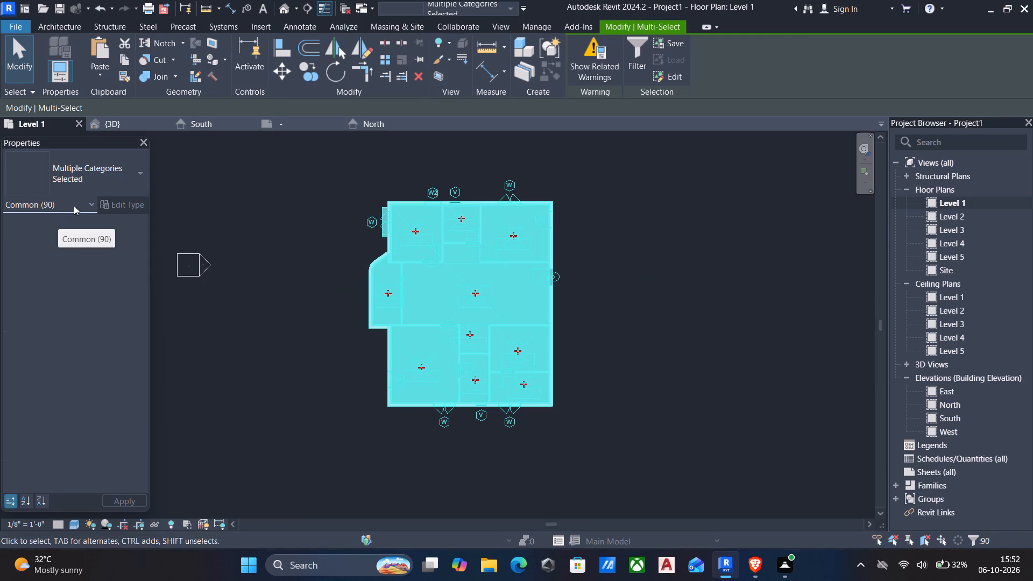
{"action": "left_click", "coordinate": [141, 179]}
{"action": "left_click", "coordinate": [136, 173]}
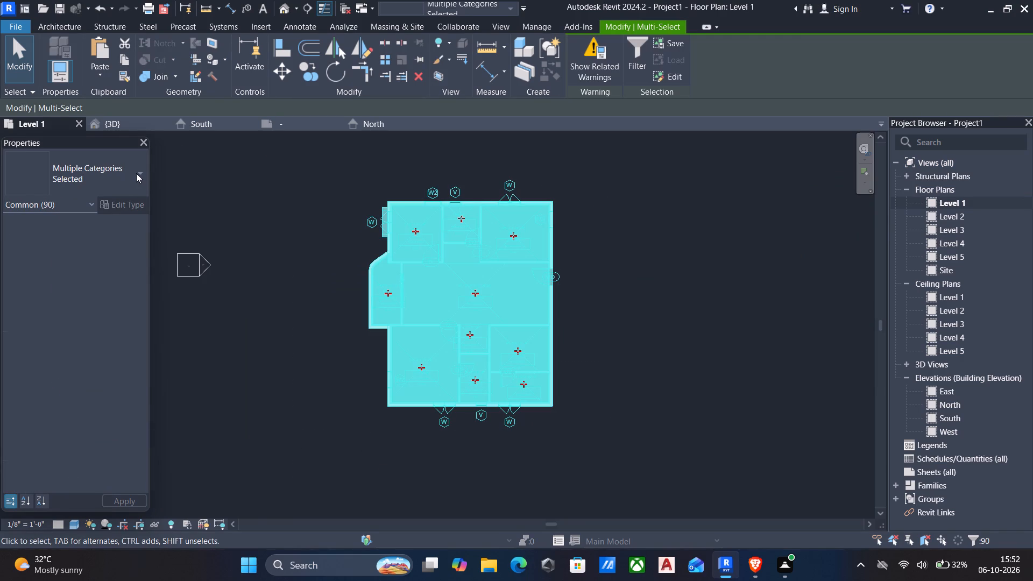
{"action": "left_click", "coordinate": [81, 202]}
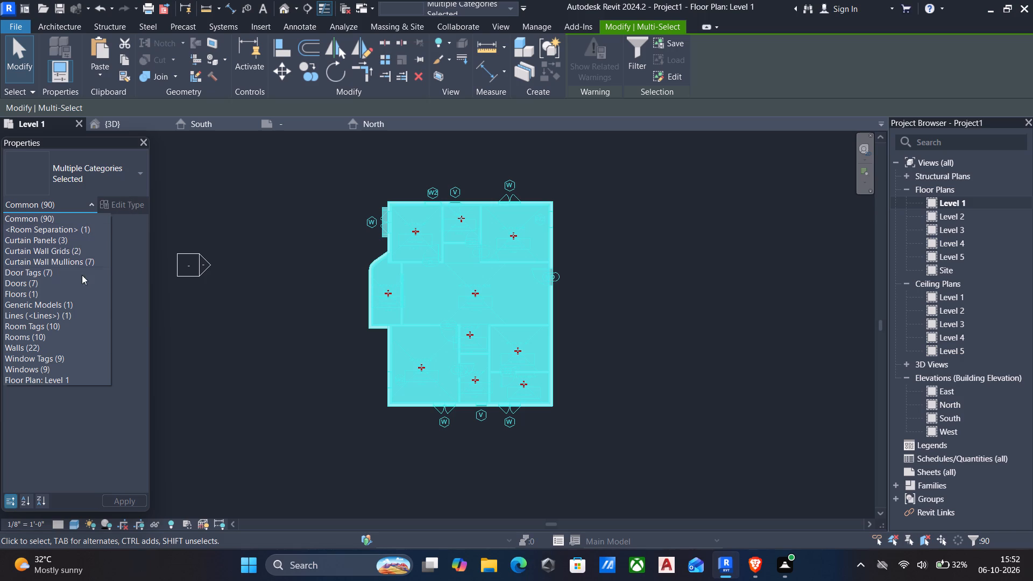
{"action": "left_click", "coordinate": [27, 326]}
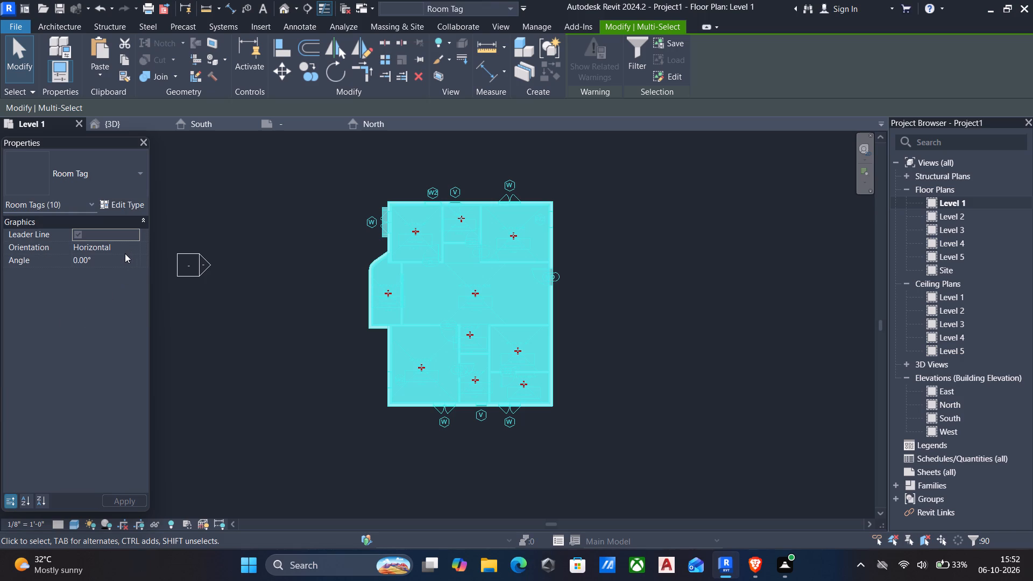
{"action": "left_click", "coordinate": [132, 236]}
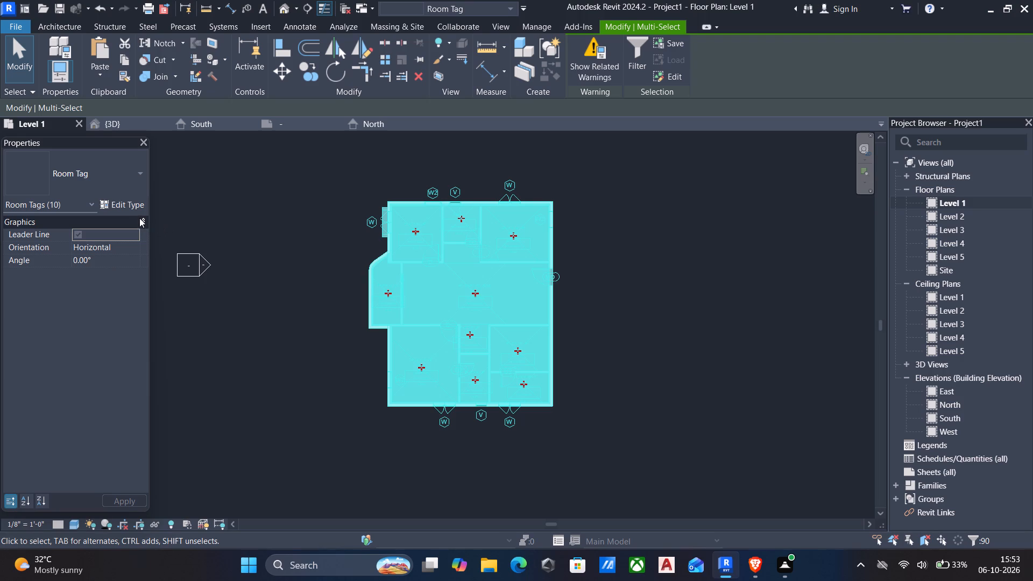
{"action": "left_click", "coordinate": [133, 206]}
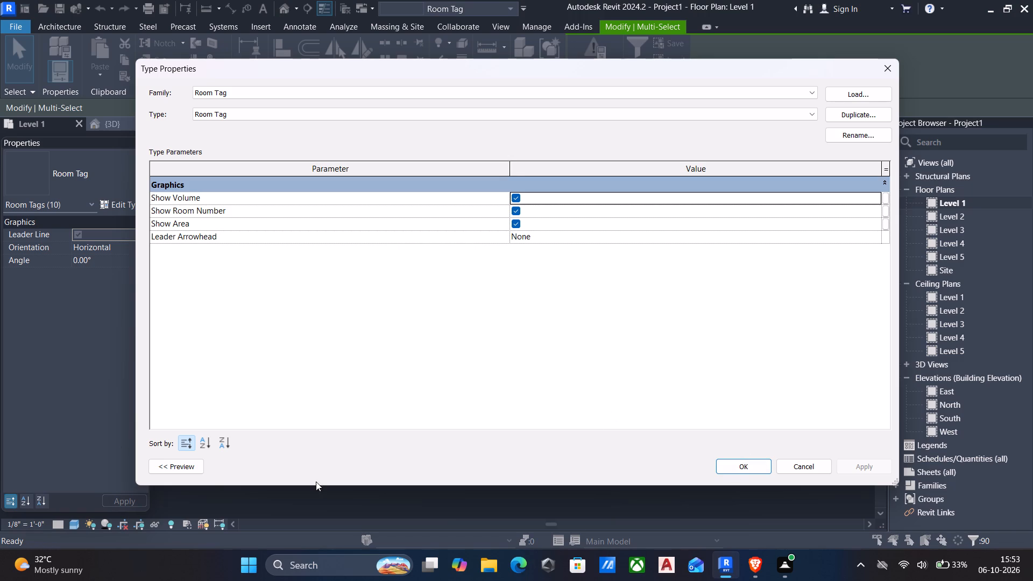
{"action": "left_click", "coordinate": [197, 467]}
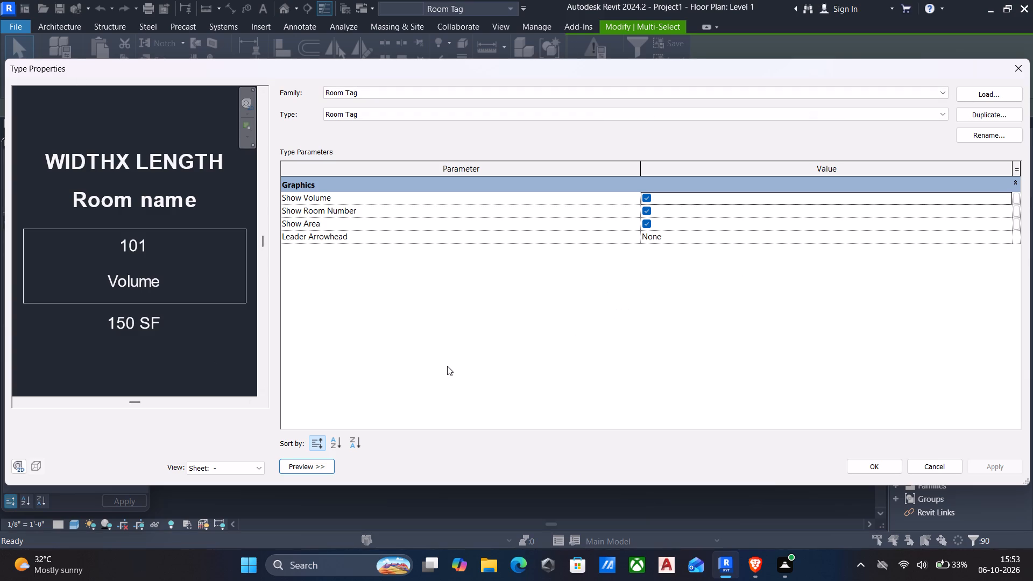
{"action": "left_click", "coordinate": [256, 467]}
{"action": "left_click", "coordinate": [256, 467]}
{"action": "left_click", "coordinate": [465, 385]}
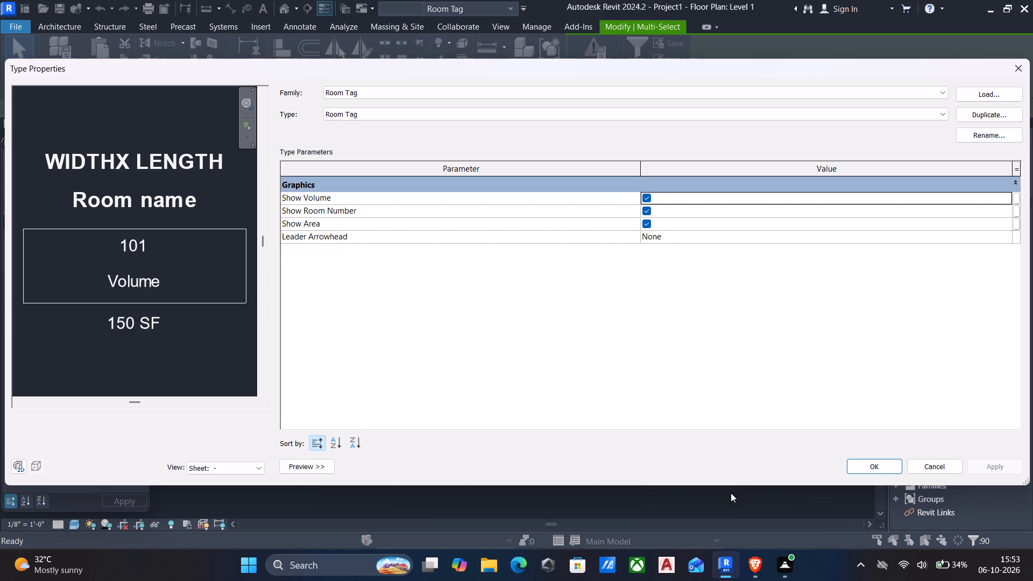
{"action": "left_click", "coordinate": [857, 466]}
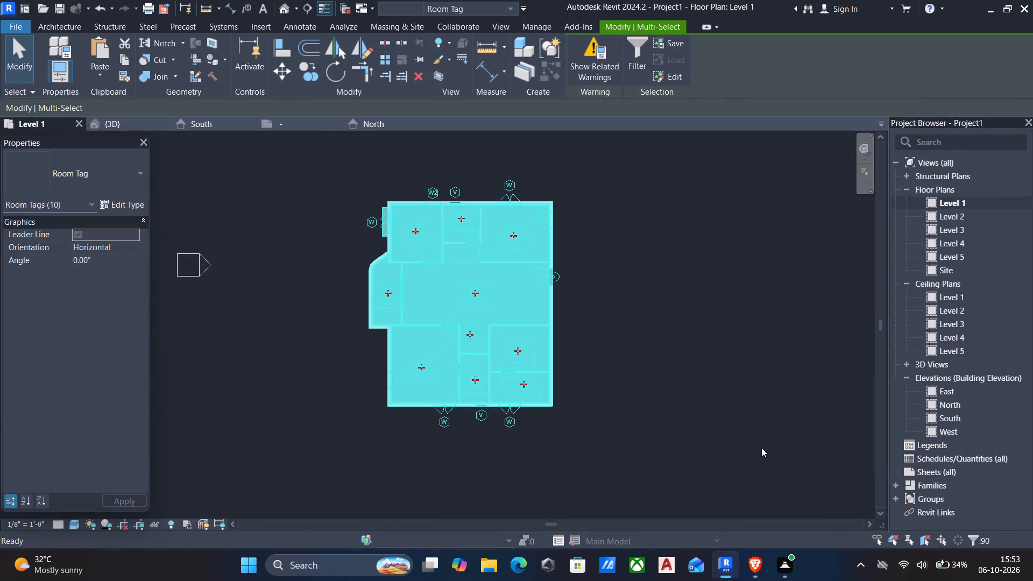
{"action": "left_click", "coordinate": [719, 315]}
{"action": "left_click", "coordinate": [702, 202]}
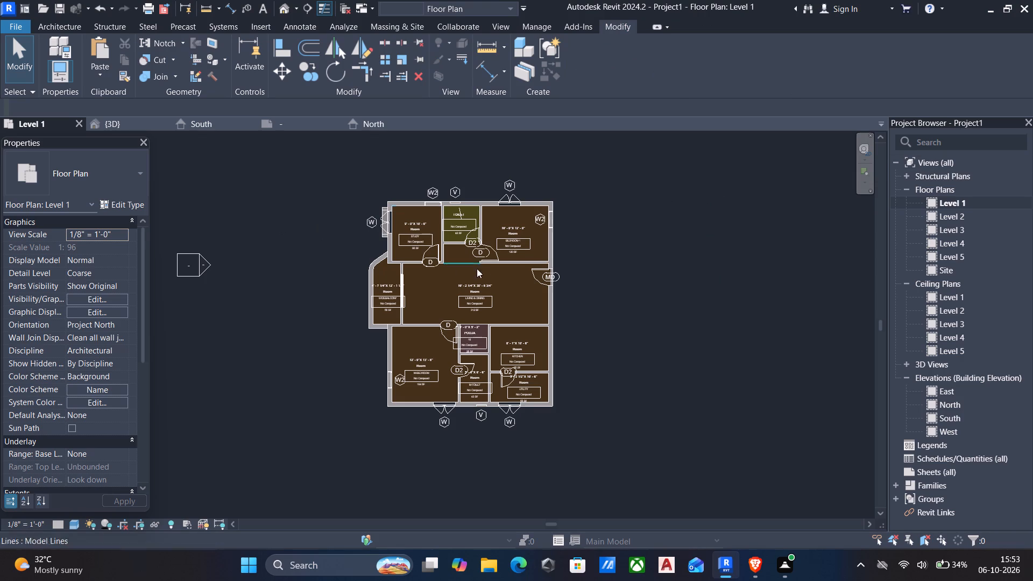
Edit the window-frame model in place in 3D and start a void extrusion on the upper projecting frame's balcony-facing side face.
{"action": "left_click", "coordinate": [279, 8]}
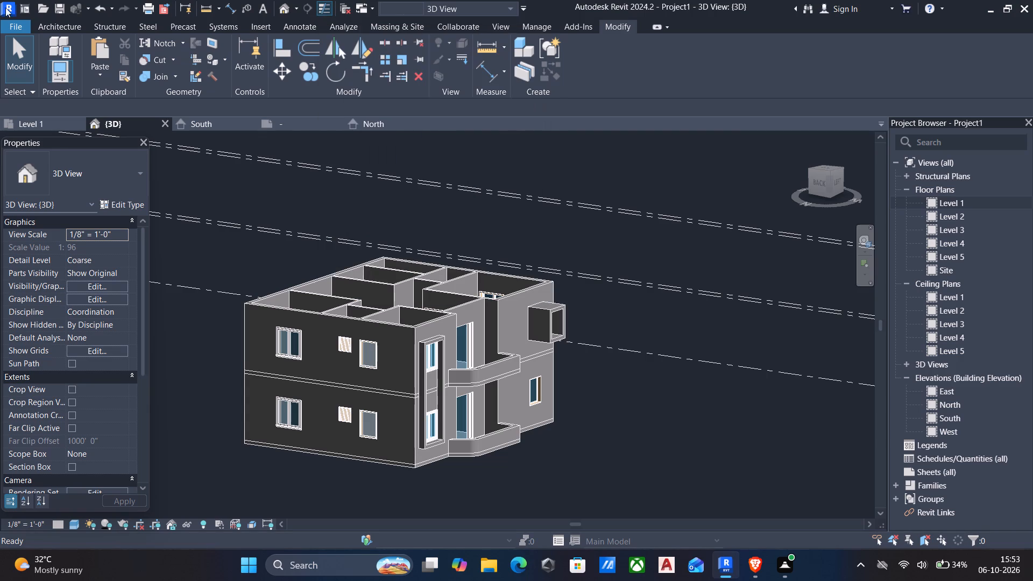
{"action": "left_click", "coordinate": [542, 316]}
{"action": "left_click", "coordinate": [549, 315]}
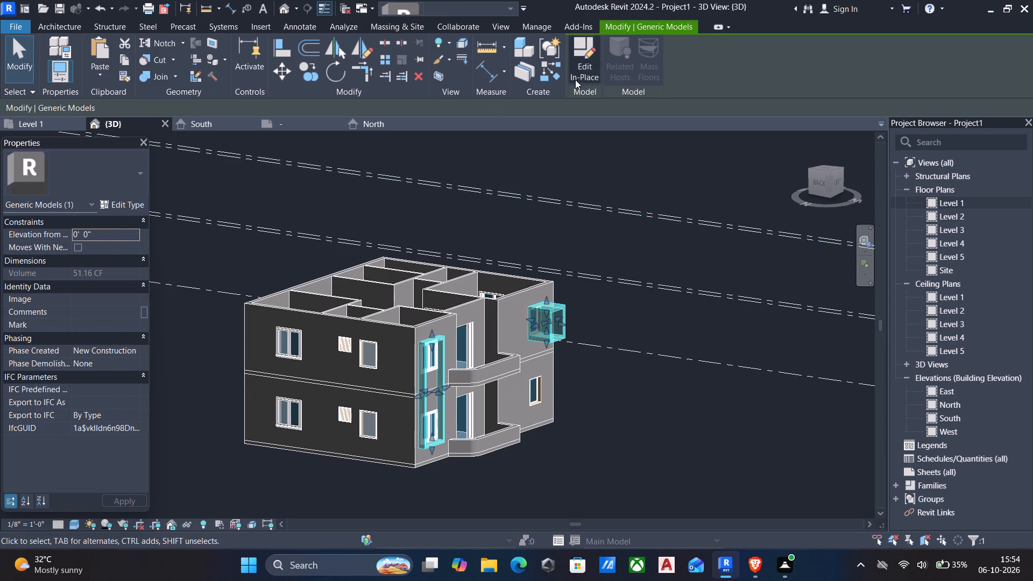
{"action": "left_click", "coordinate": [579, 73]}
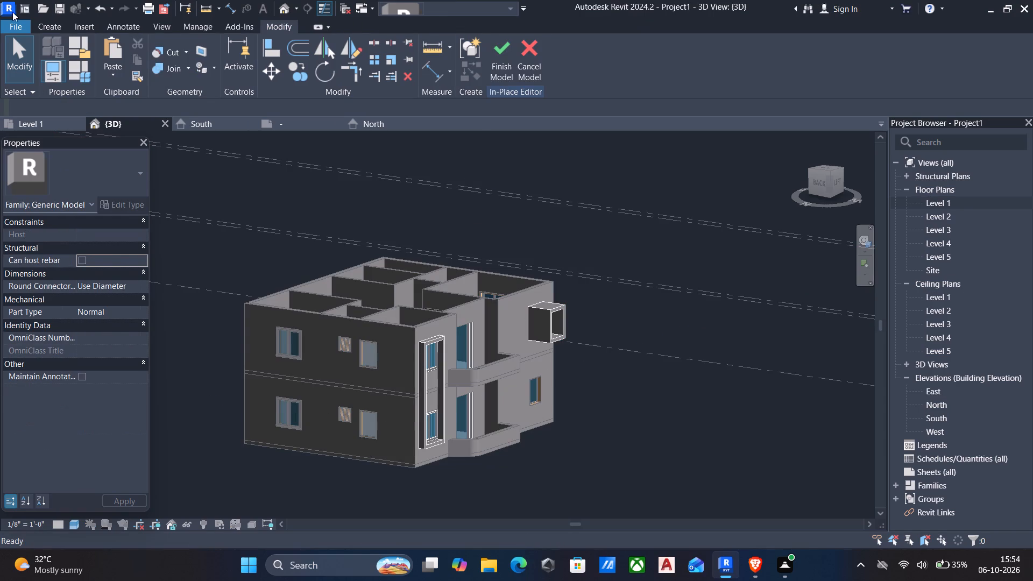
{"action": "left_click", "coordinate": [45, 31]}
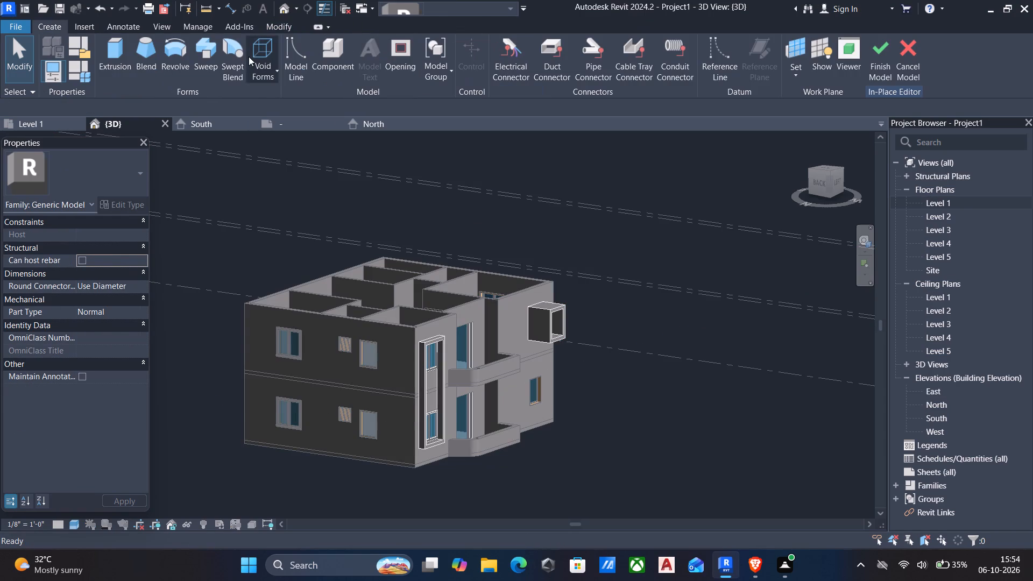
{"action": "left_click", "coordinate": [267, 48]}
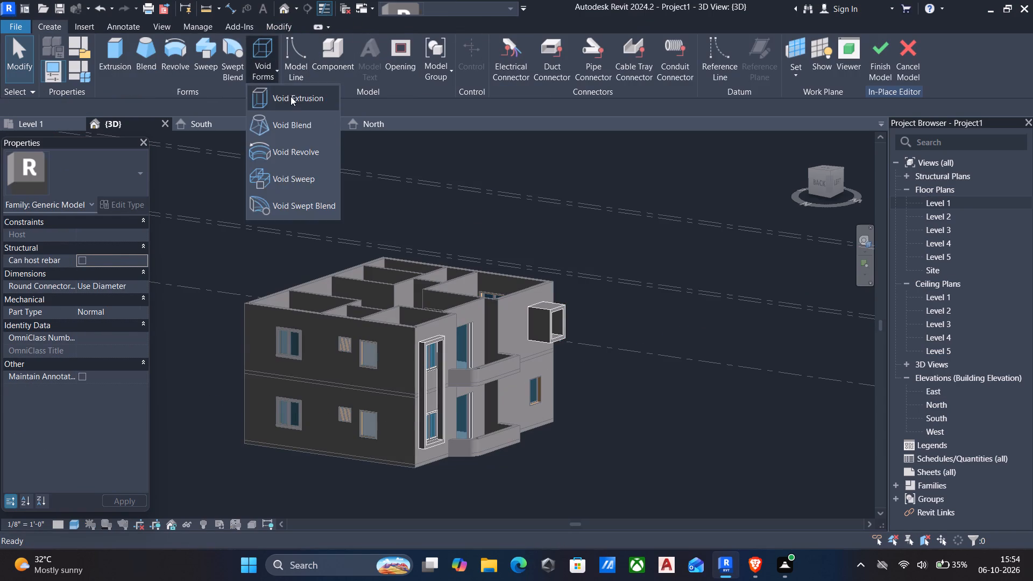
{"action": "left_click", "coordinate": [291, 96]}
{"action": "left_click", "coordinate": [625, 75]}
{"action": "left_click", "coordinate": [632, 117]}
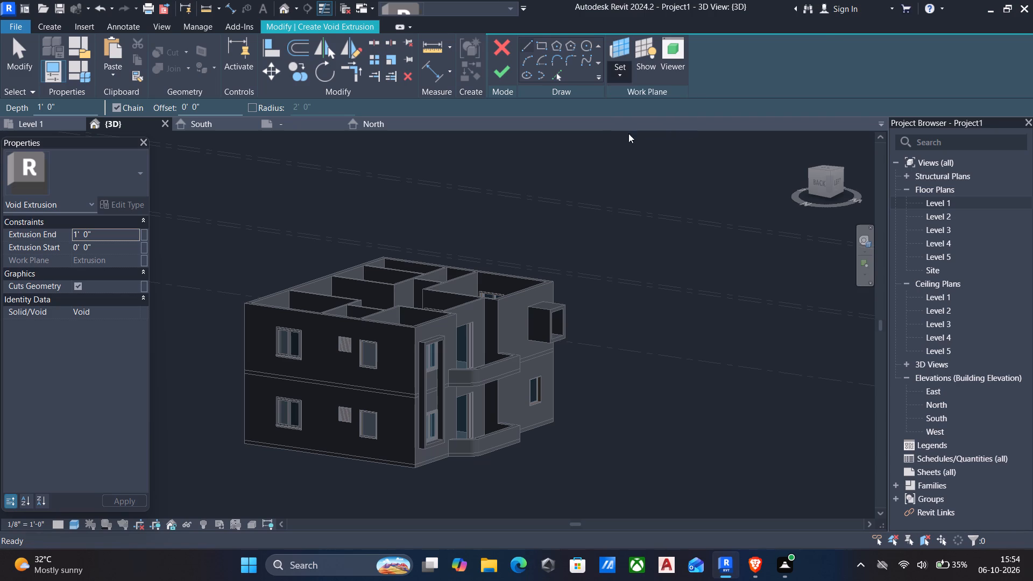
{"action": "scroll", "coordinate": [532, 325], "scroll_direction": "up", "scroll_amount": 4}
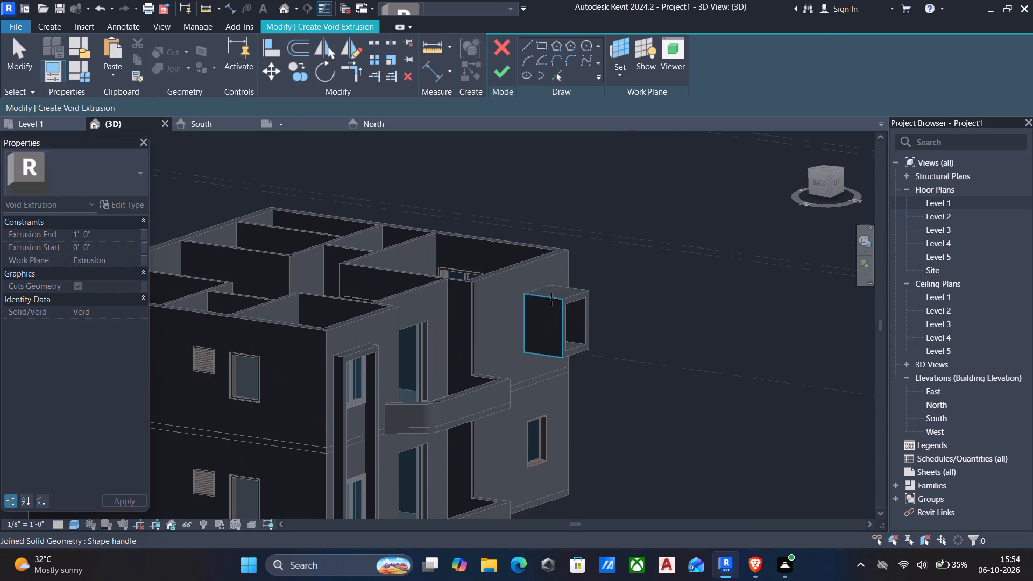
{"action": "left_click", "coordinate": [550, 302]}
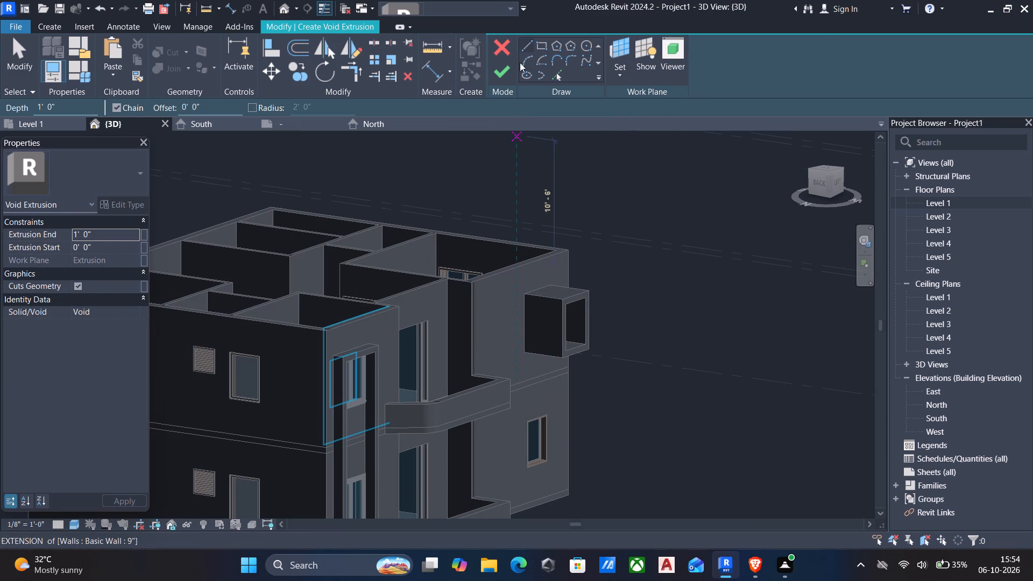
Sketch a triangle about 5' 0" high along the side face's diagonal, bottom edge and outer edge, and finish the void extrusion.
{"action": "left_click", "coordinate": [527, 40]}
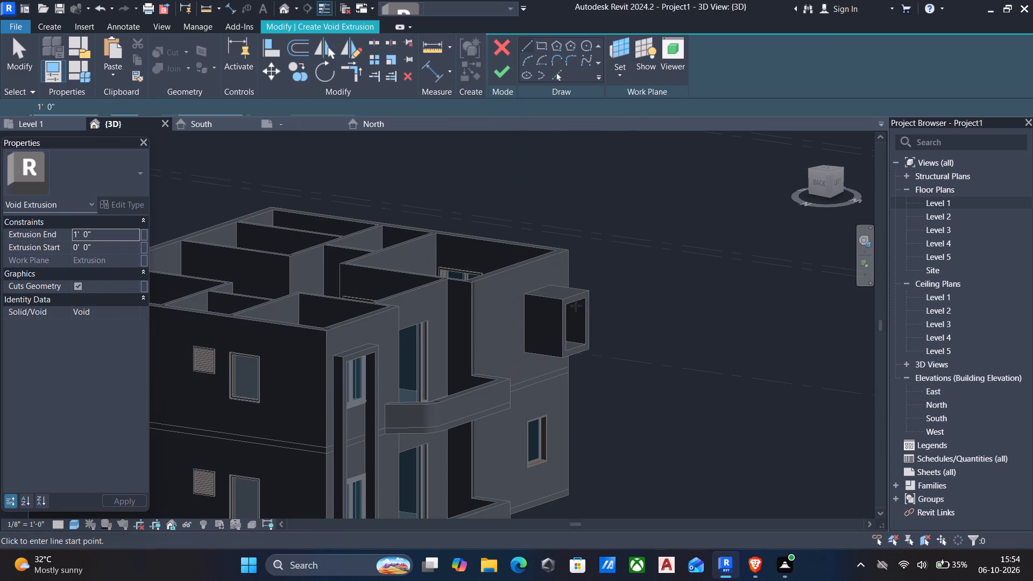
{"action": "scroll", "coordinate": [579, 334], "scroll_direction": "up", "scroll_amount": 5}
{"action": "left_click", "coordinate": [543, 267]}
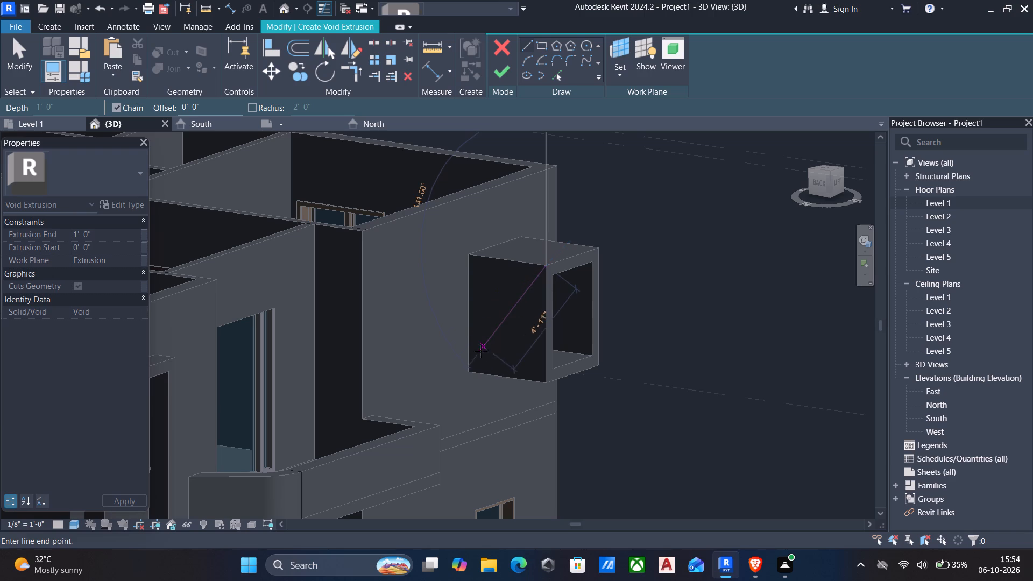
{"action": "left_click", "coordinate": [468, 370]}
{"action": "scroll", "coordinate": [515, 384], "scroll_direction": "up", "scroll_amount": 4}
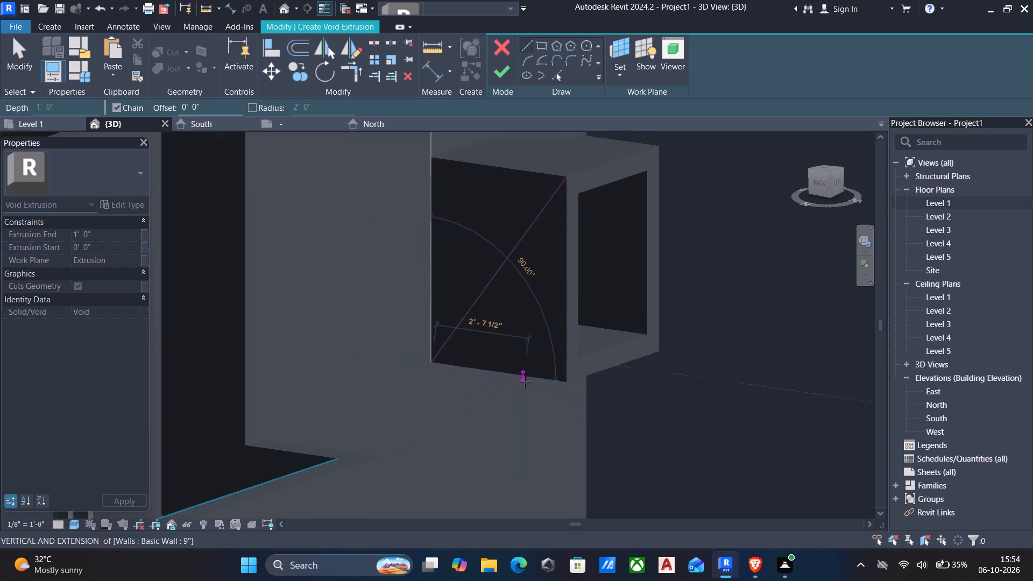
{"action": "left_click", "coordinate": [568, 380]}
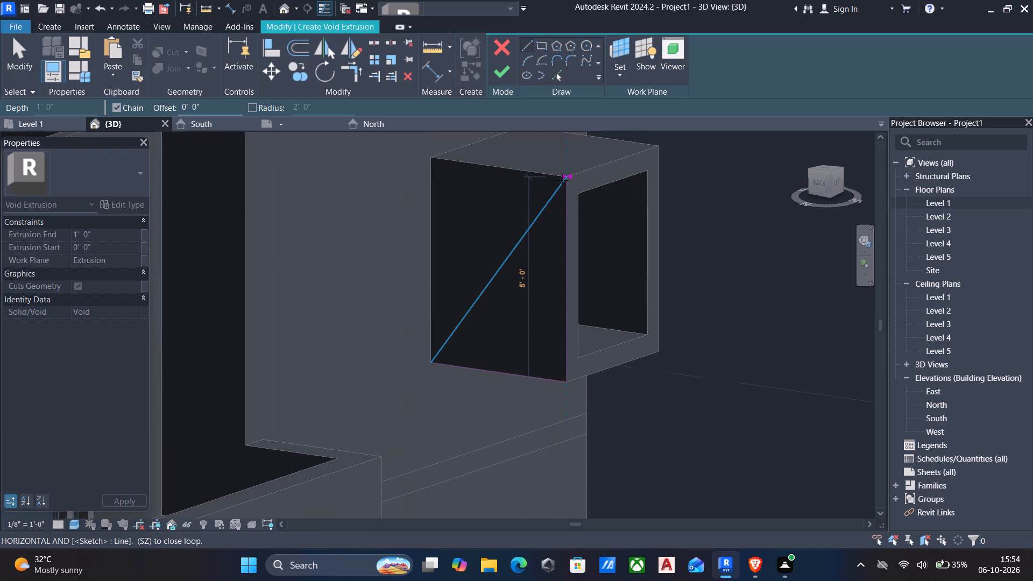
{"action": "left_click", "coordinate": [562, 180]}
{"action": "key", "text": "Escape"}
{"action": "scroll", "coordinate": [607, 254], "scroll_direction": "down", "scroll_amount": 4}
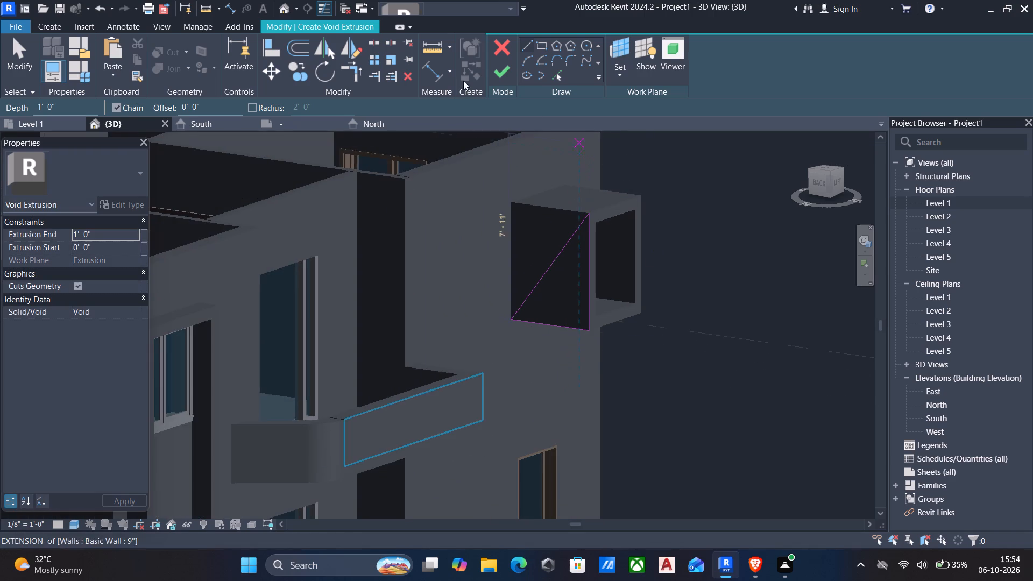
{"action": "key", "text": "Escape"}
{"action": "left_click", "coordinate": [499, 68]}
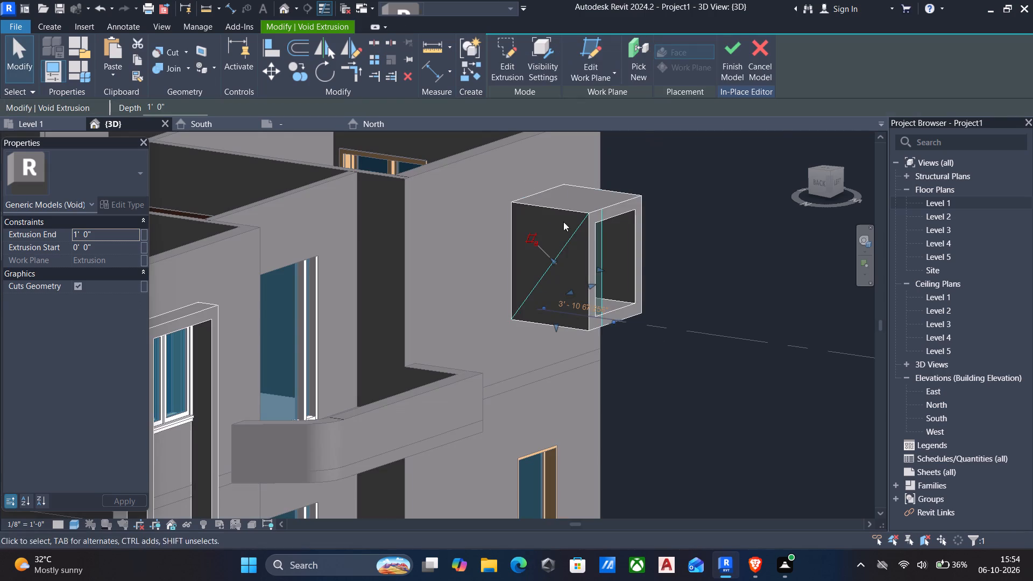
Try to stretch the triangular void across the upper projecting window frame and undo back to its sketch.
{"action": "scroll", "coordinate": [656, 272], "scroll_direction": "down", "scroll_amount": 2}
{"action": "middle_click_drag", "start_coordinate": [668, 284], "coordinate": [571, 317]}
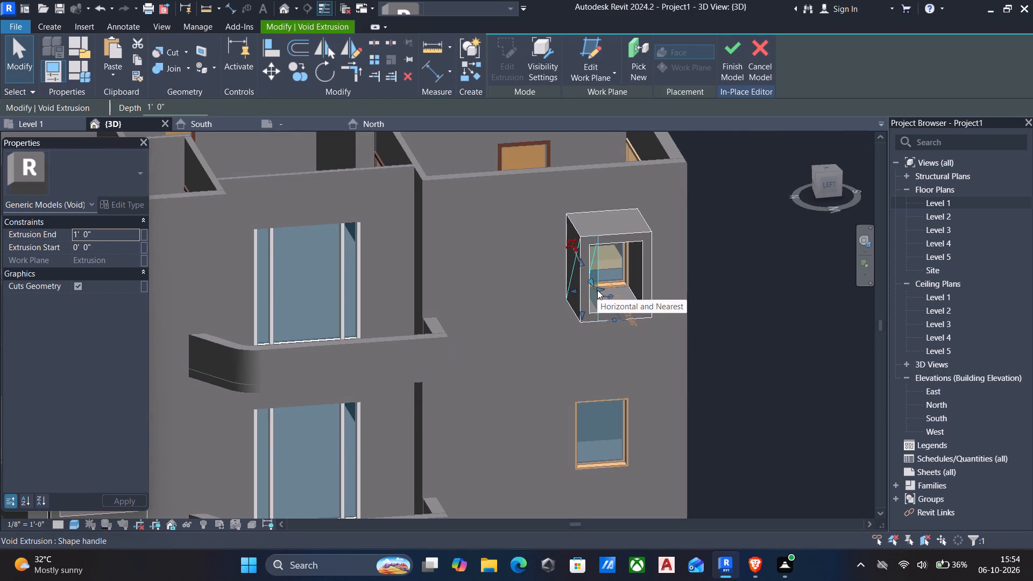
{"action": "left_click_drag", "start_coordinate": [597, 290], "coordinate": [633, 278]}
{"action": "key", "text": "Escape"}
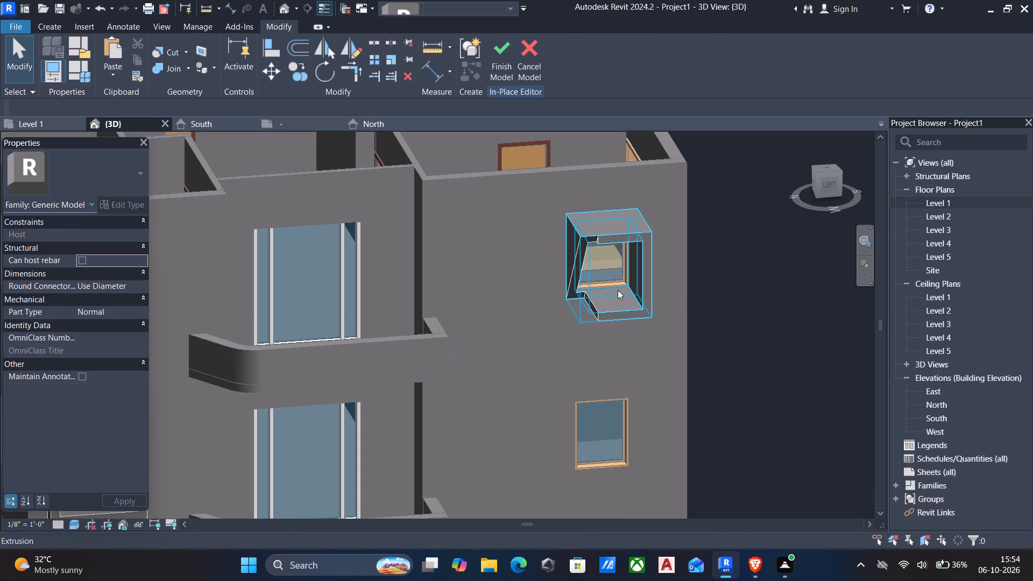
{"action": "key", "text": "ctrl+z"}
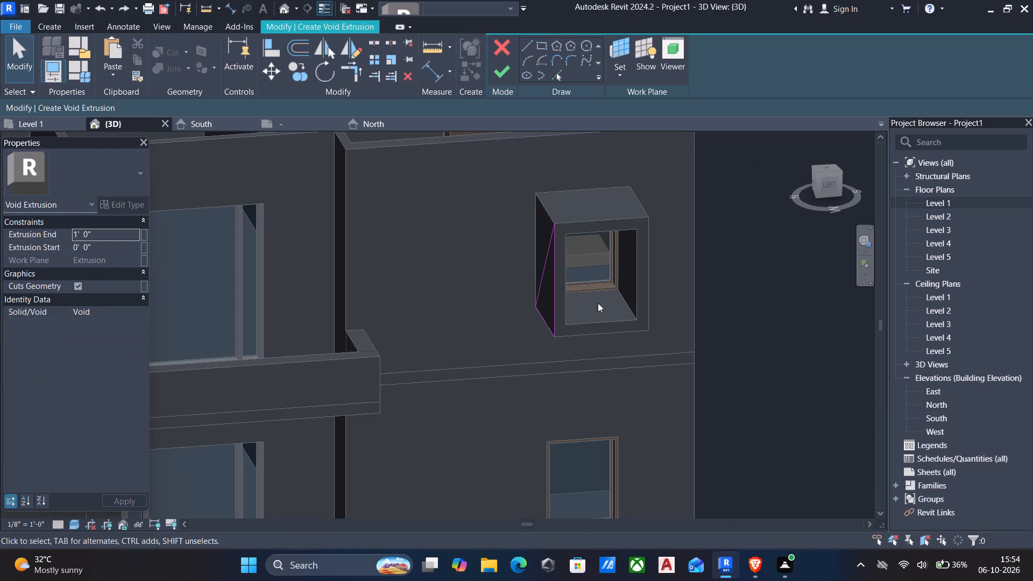
Finish the triangular void, stretch it past both sides of the frame, from -2' 6" to 6' 9", and finish the in-place model.
{"action": "left_click", "coordinate": [498, 70]}
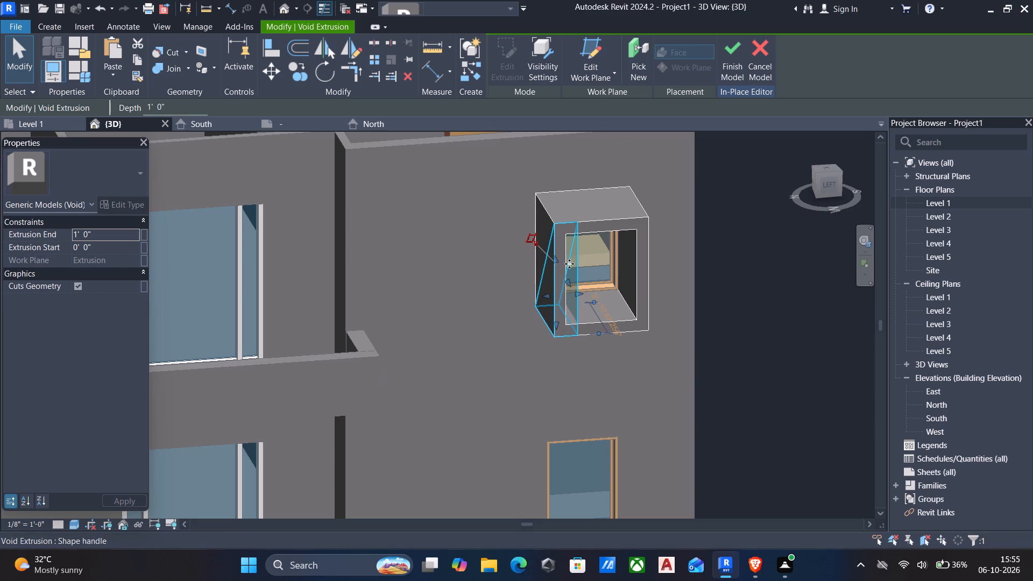
{"action": "middle_click_drag", "start_coordinate": [793, 308], "coordinate": [737, 311], "text": "shift"}
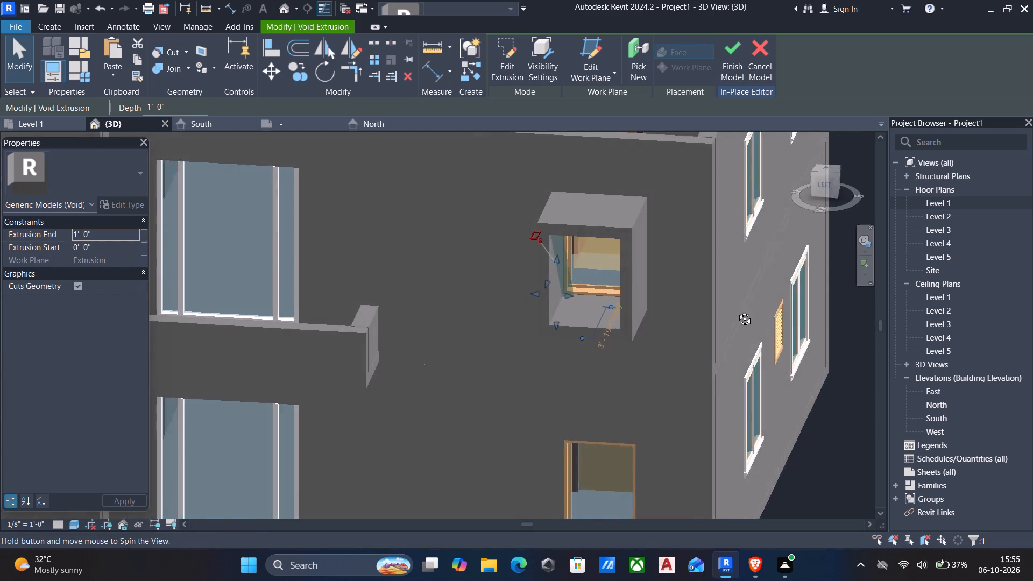
{"action": "middle_click_drag", "start_coordinate": [737, 311], "coordinate": [710, 313], "text": "shift"}
{"action": "left_click_drag", "start_coordinate": [556, 300], "coordinate": [625, 307]}
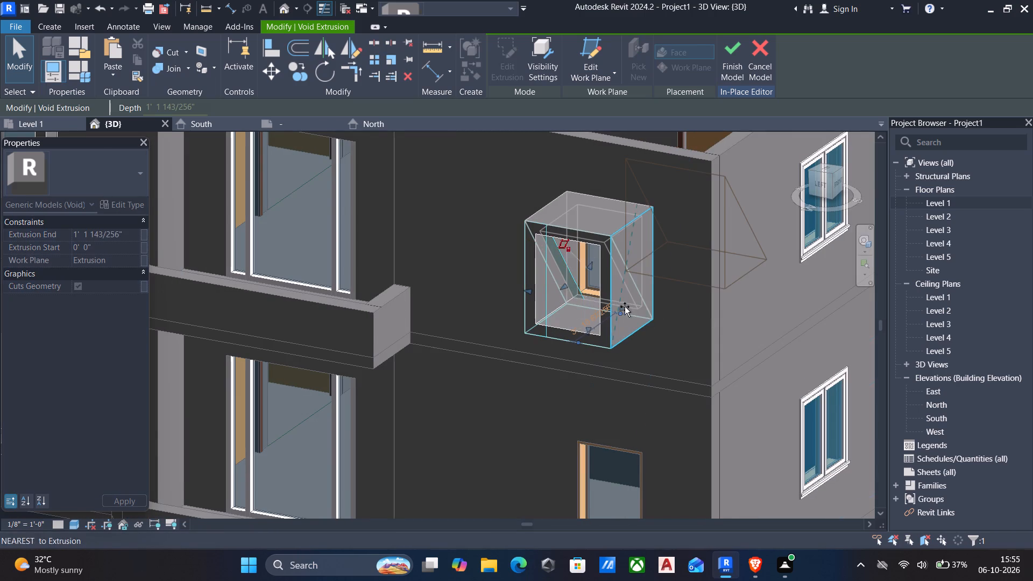
{"action": "left_click_drag", "start_coordinate": [625, 307], "coordinate": [681, 316]}
{"action": "middle_click_drag", "start_coordinate": [574, 374], "coordinate": [613, 367], "text": "shift"}
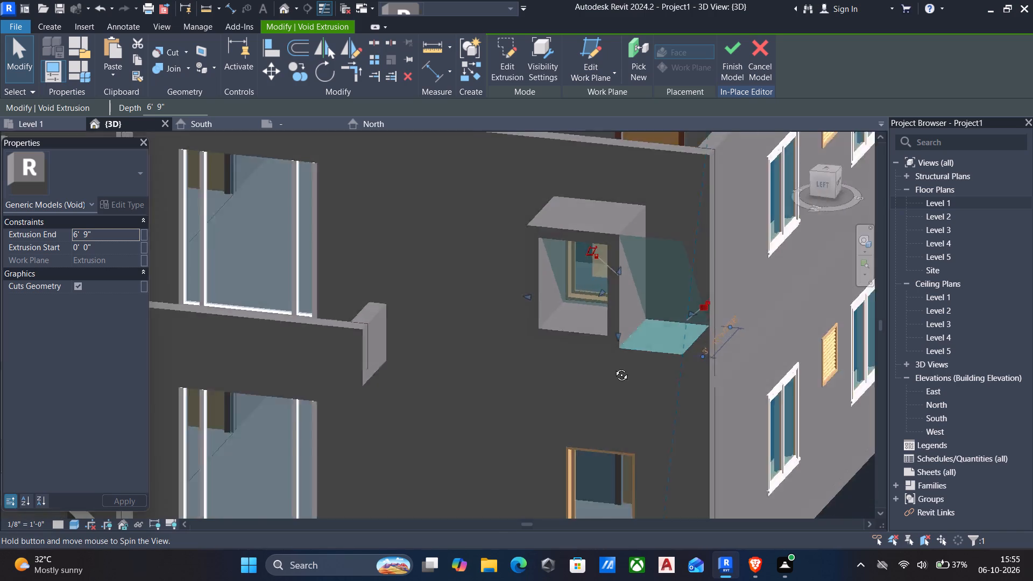
{"action": "middle_click_drag", "start_coordinate": [613, 367], "coordinate": [662, 355], "text": "shift"}
{"action": "left_click_drag", "start_coordinate": [546, 311], "coordinate": [490, 315]}
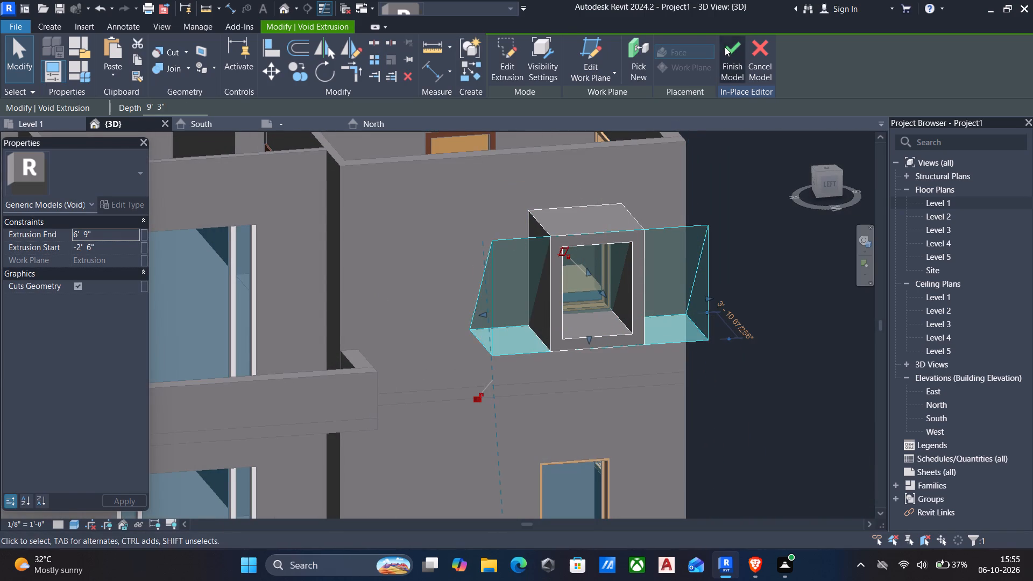
{"action": "left_click", "coordinate": [725, 47]}
Examine the diagonally cut upper window frame and the surrounding façade from several angles.
{"action": "middle_click_drag", "start_coordinate": [653, 288], "coordinate": [767, 264]}
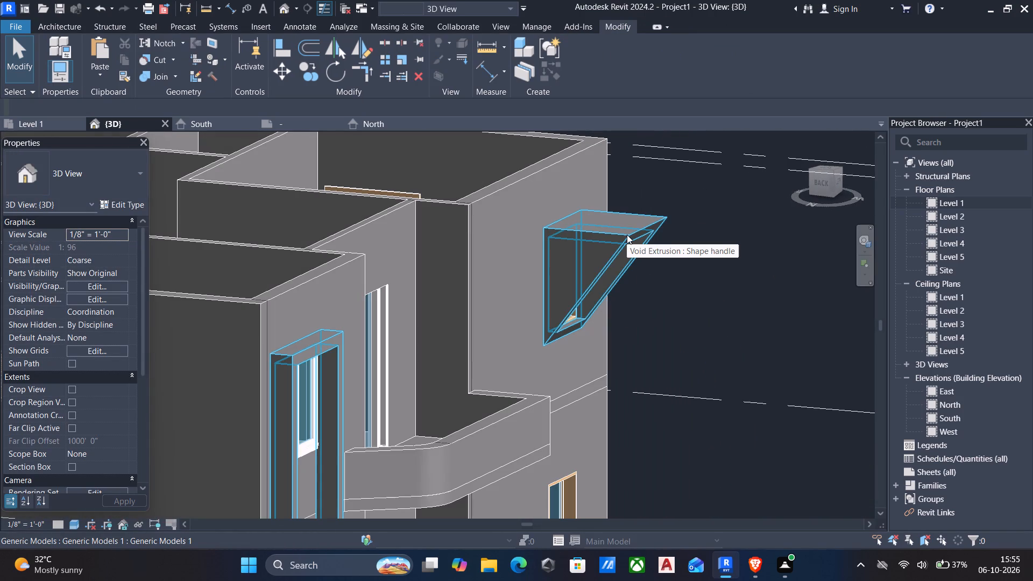
{"action": "middle_click_drag", "start_coordinate": [626, 233], "coordinate": [577, 205], "text": "shift"}
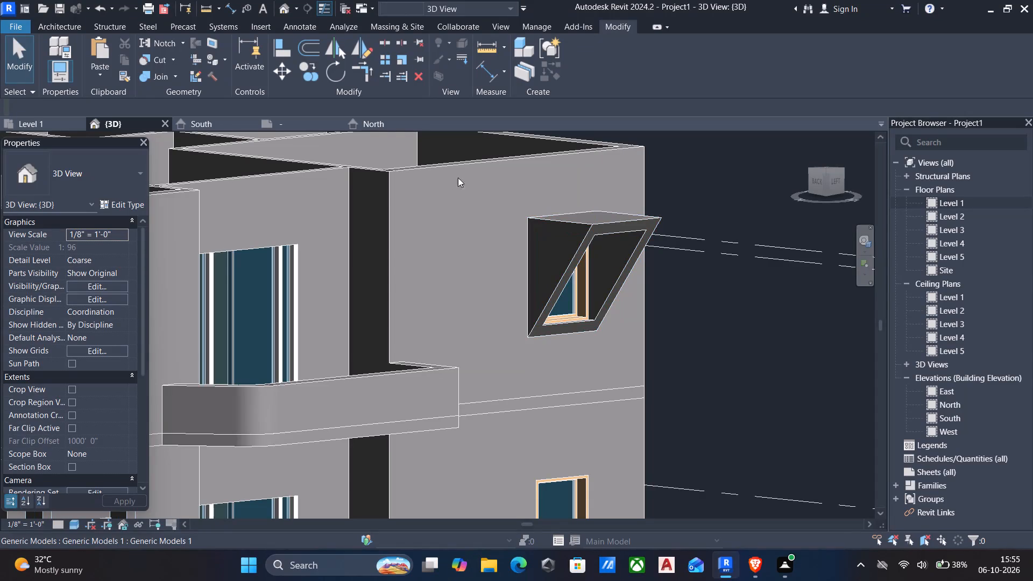
{"action": "middle_click_drag", "start_coordinate": [580, 254], "coordinate": [429, 281], "text": "shift"}
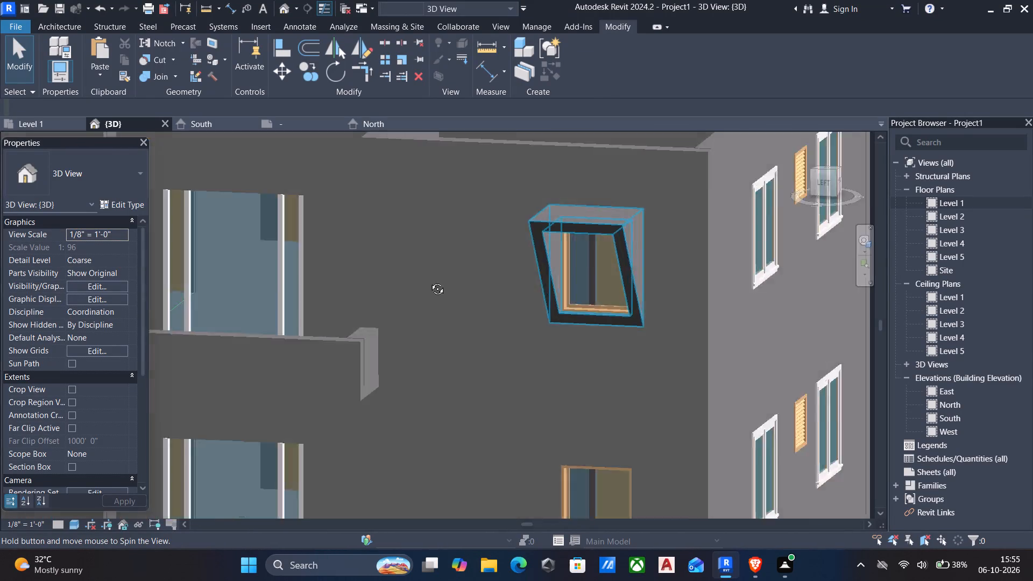
{"action": "middle_click_drag", "start_coordinate": [429, 281], "coordinate": [560, 273], "text": "shift"}
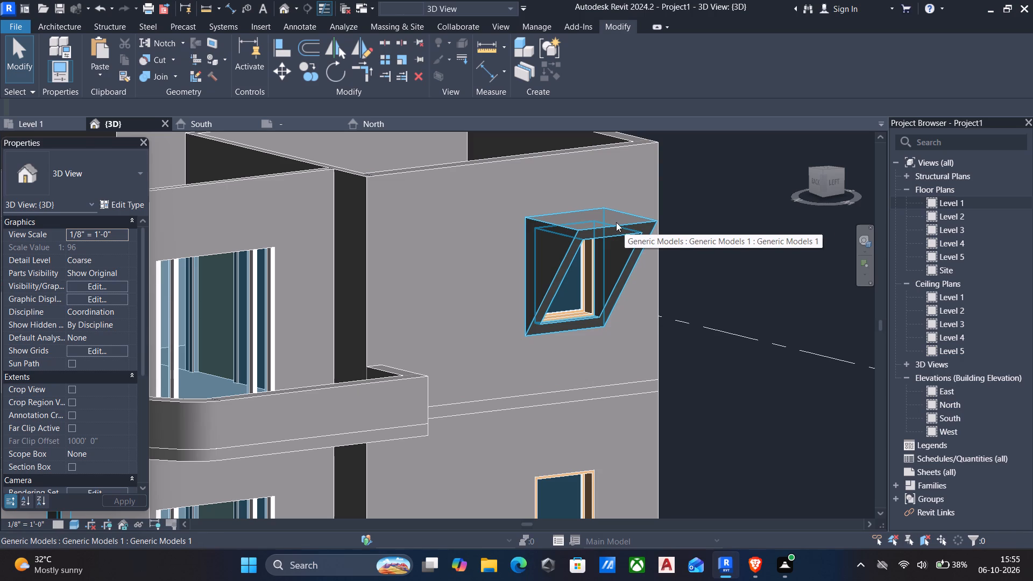
{"action": "middle_click_drag", "start_coordinate": [603, 222], "coordinate": [408, 257], "text": "shift"}
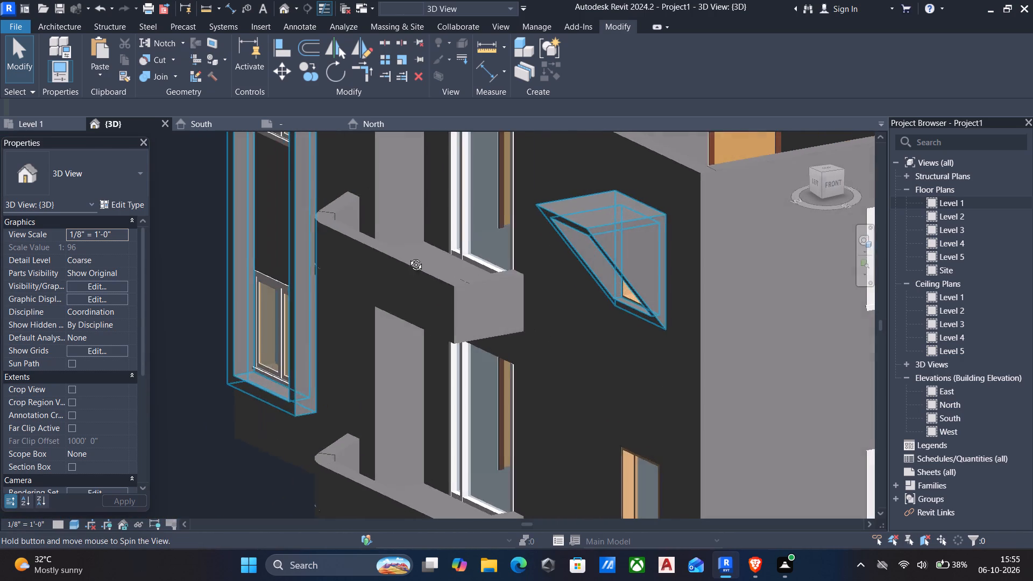
{"action": "middle_click_drag", "start_coordinate": [408, 257], "coordinate": [411, 257], "text": "shift"}
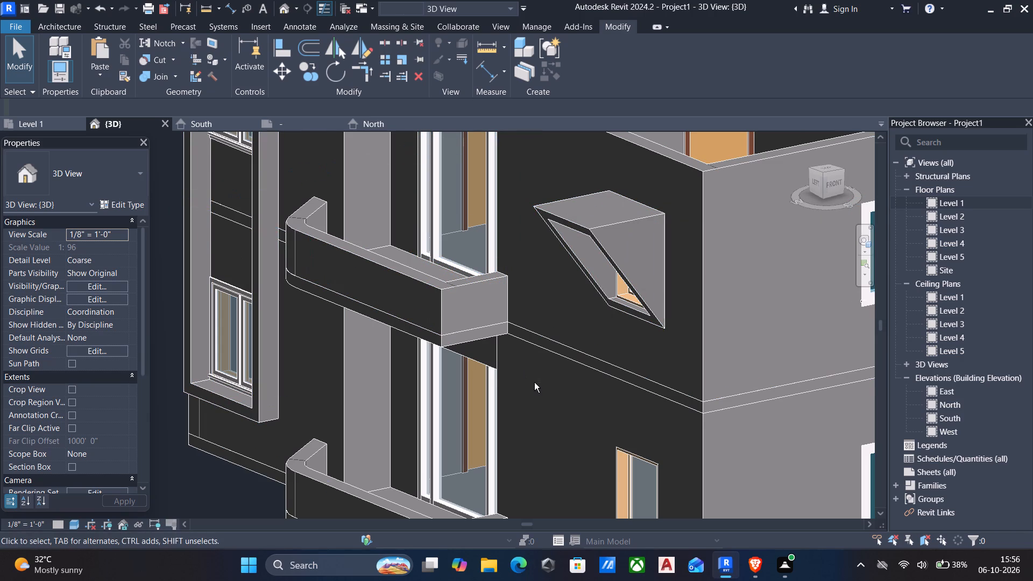
{"action": "middle_click_drag", "start_coordinate": [534, 382], "coordinate": [741, 352], "text": "shift"}
{"action": "scroll", "coordinate": [741, 352], "scroll_direction": "down", "scroll_amount": 1, "text": "shift"}
{"action": "scroll", "coordinate": [706, 359], "scroll_direction": "down", "scroll_amount": 3}
{"action": "middle_click_drag", "start_coordinate": [705, 359], "coordinate": [694, 362]}
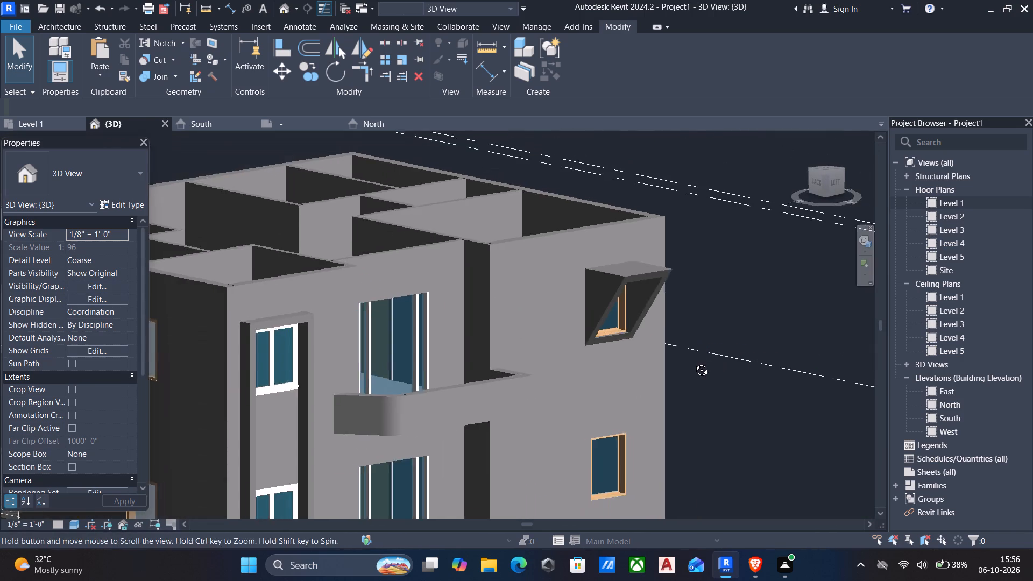
{"action": "middle_click_drag", "start_coordinate": [694, 362], "coordinate": [597, 375]}
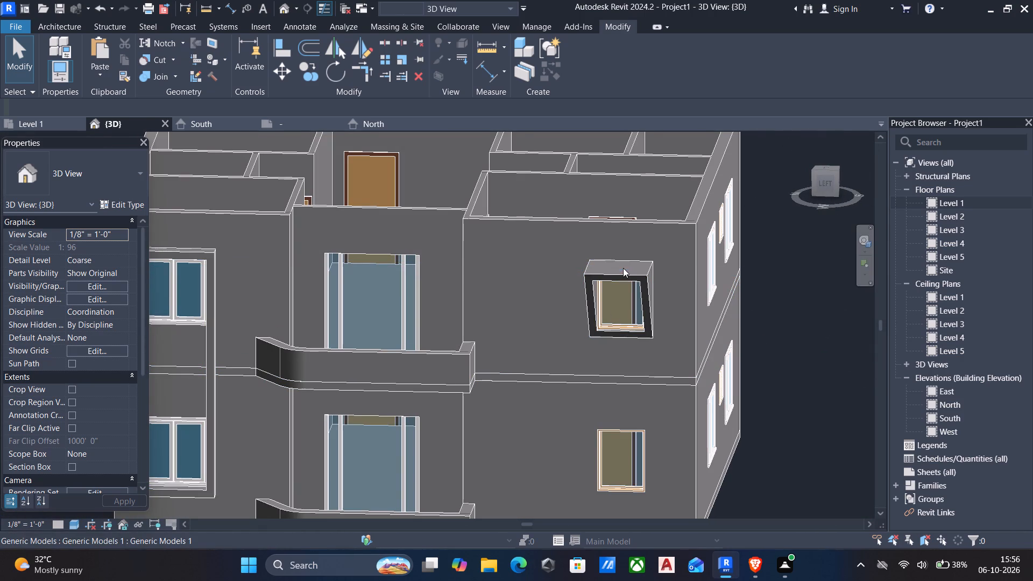
Copy the in-place window-frame model and paste it aligned to Level 1.
{"action": "left_click", "coordinate": [620, 280]}
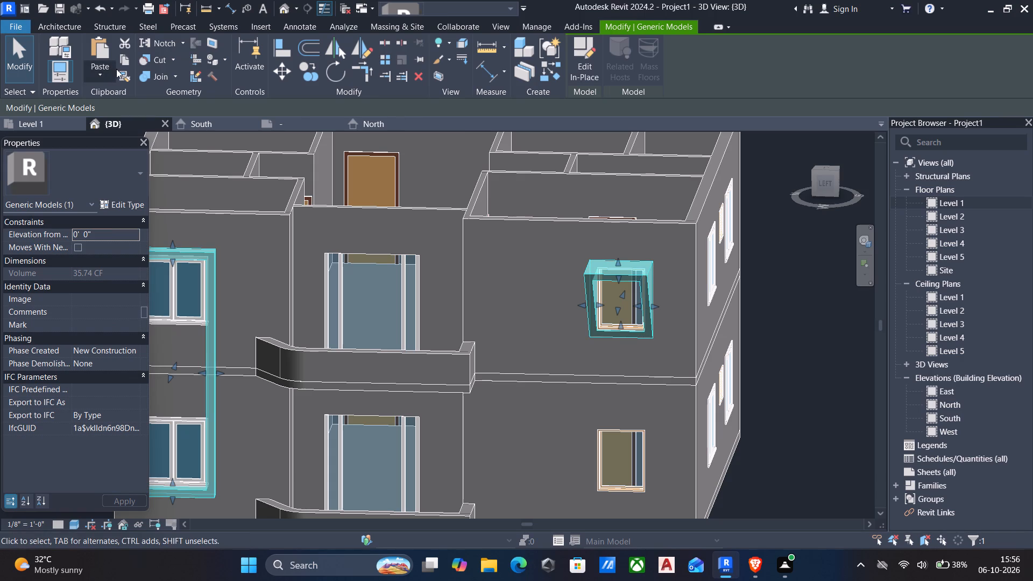
{"action": "left_click", "coordinate": [125, 62]}
{"action": "left_click", "coordinate": [102, 72]}
{"action": "left_click", "coordinate": [131, 129]}
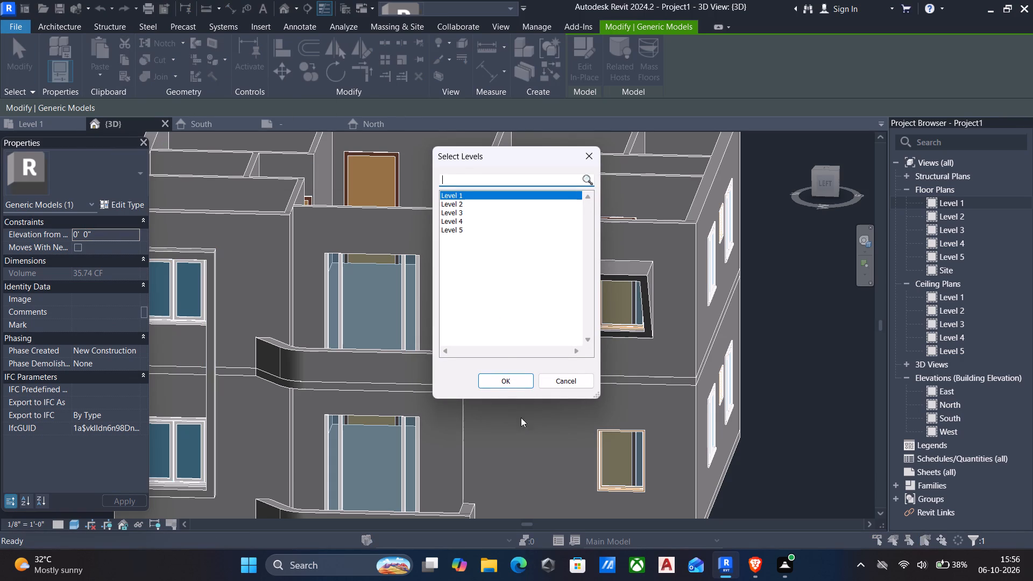
{"action": "left_click", "coordinate": [498, 381]}
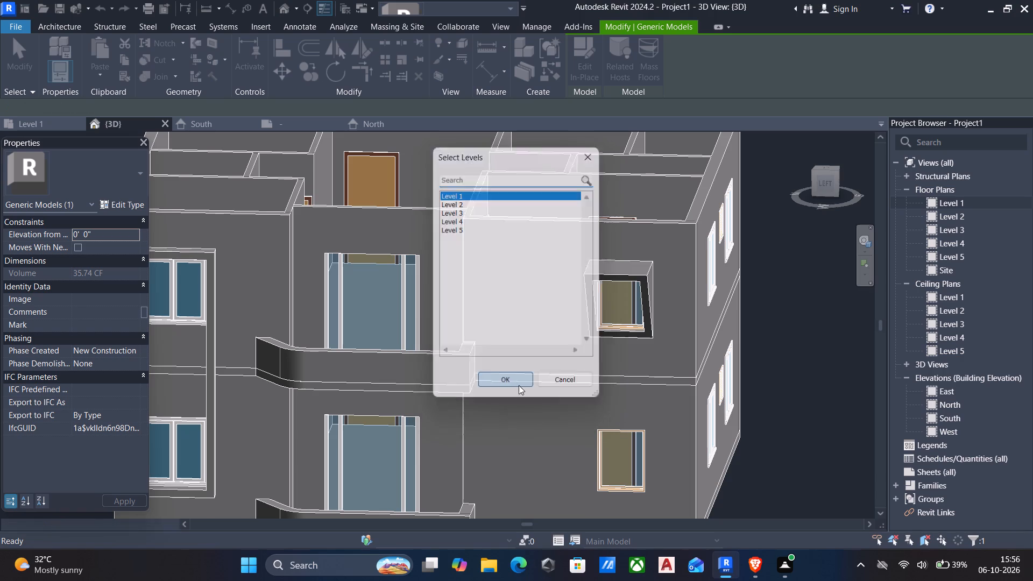
{"action": "scroll", "coordinate": [613, 413], "scroll_direction": "down", "scroll_amount": 4}
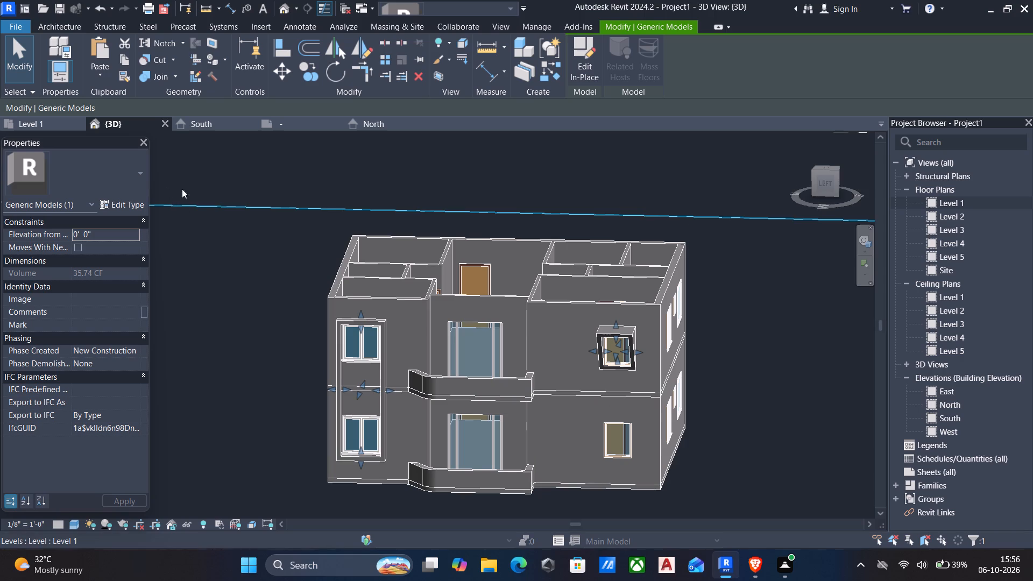
{"action": "left_click", "coordinate": [633, 335]}
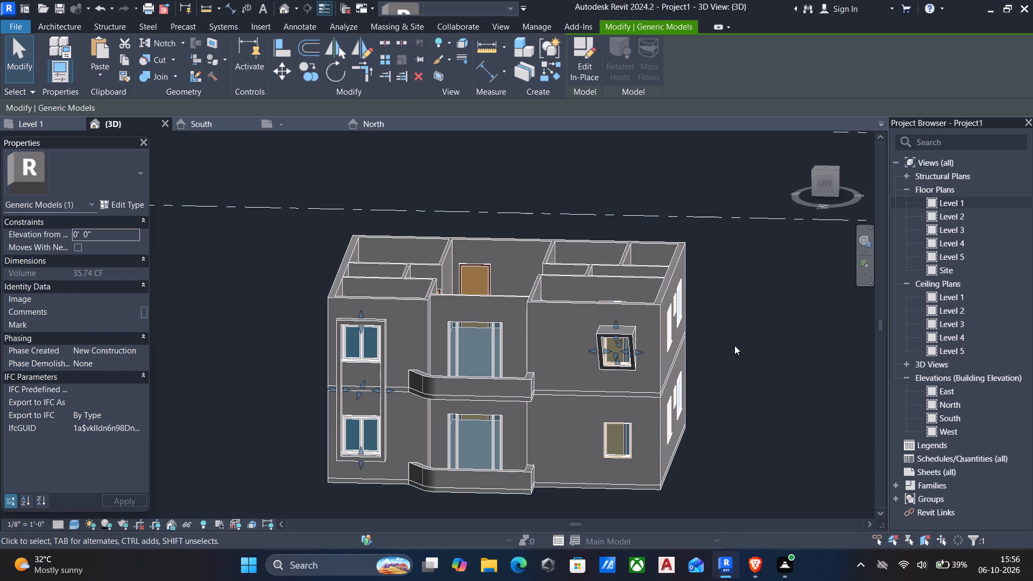
{"action": "key", "text": "Escape"}
Open the in-place model containing the diagonally cut upper window frame for editing.
{"action": "middle_click_drag", "start_coordinate": [749, 383], "coordinate": [652, 400], "text": "shift"}
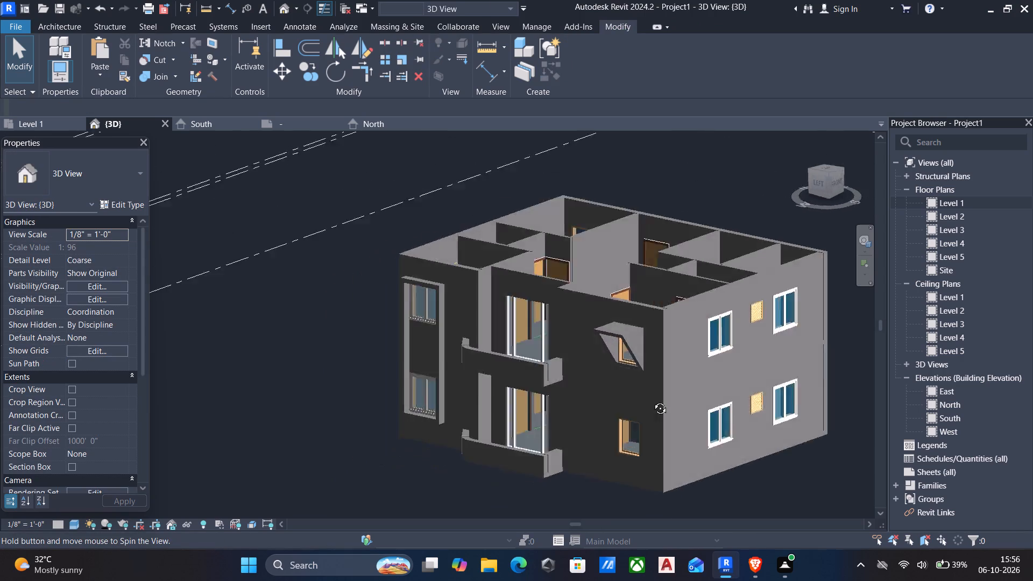
{"action": "middle_click_drag", "start_coordinate": [652, 400], "coordinate": [584, 405], "text": "shift"}
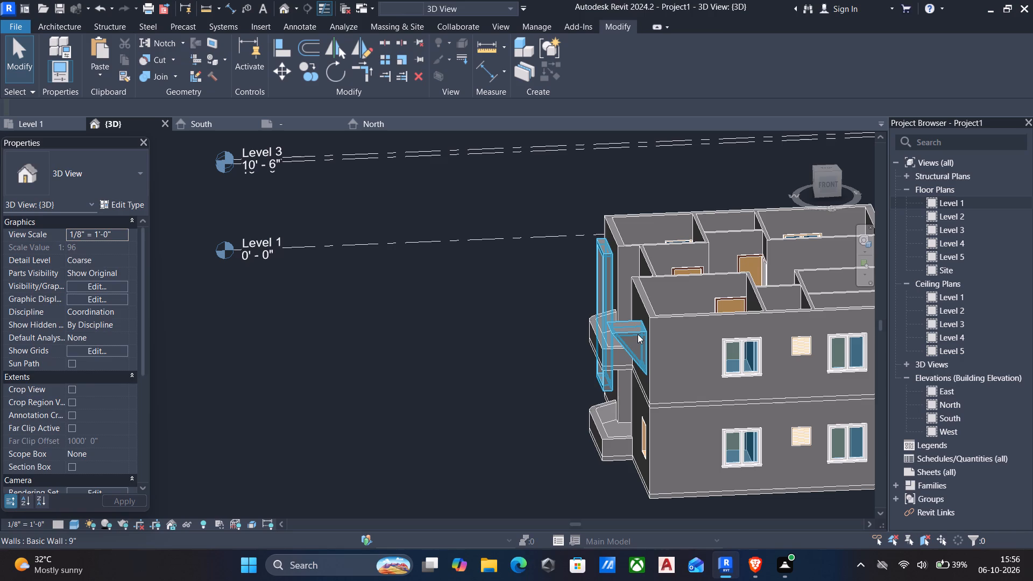
{"action": "left_click", "coordinate": [638, 334]}
{"action": "left_click", "coordinate": [594, 51]}
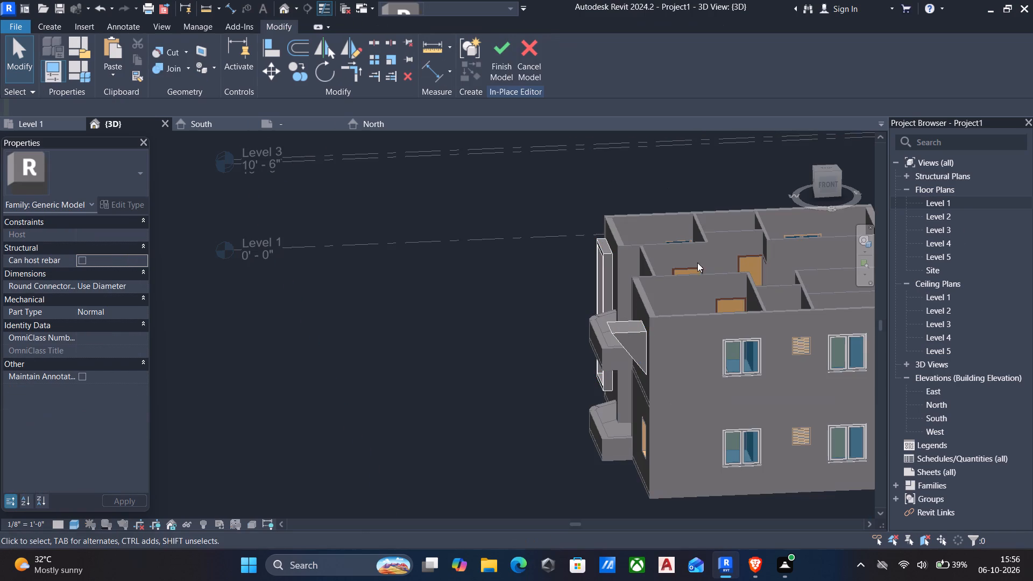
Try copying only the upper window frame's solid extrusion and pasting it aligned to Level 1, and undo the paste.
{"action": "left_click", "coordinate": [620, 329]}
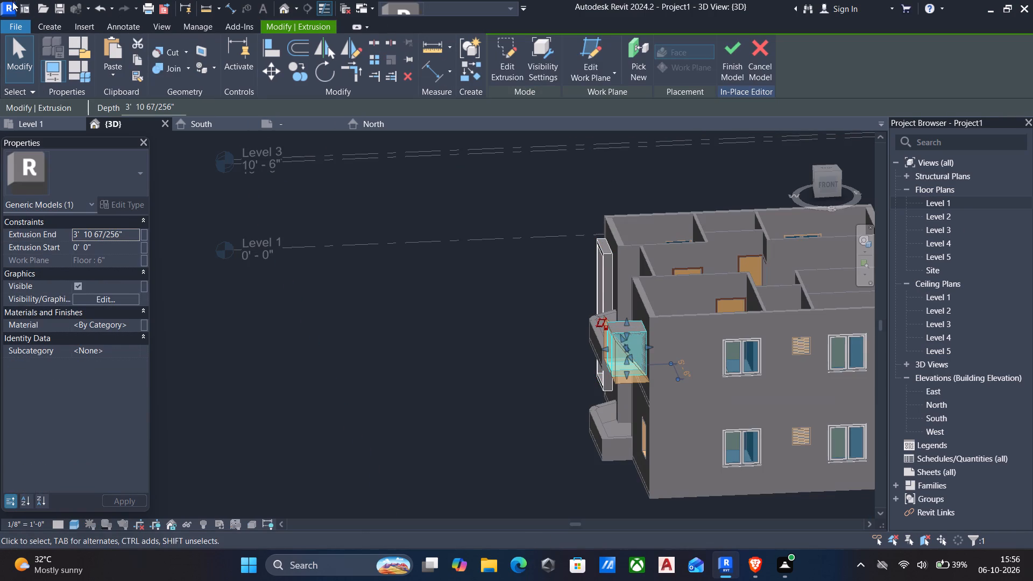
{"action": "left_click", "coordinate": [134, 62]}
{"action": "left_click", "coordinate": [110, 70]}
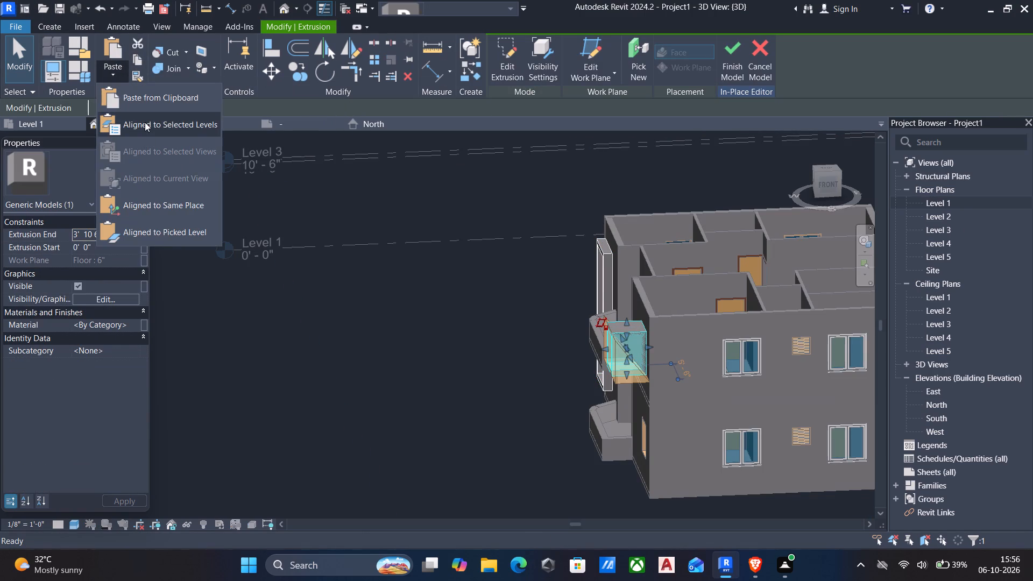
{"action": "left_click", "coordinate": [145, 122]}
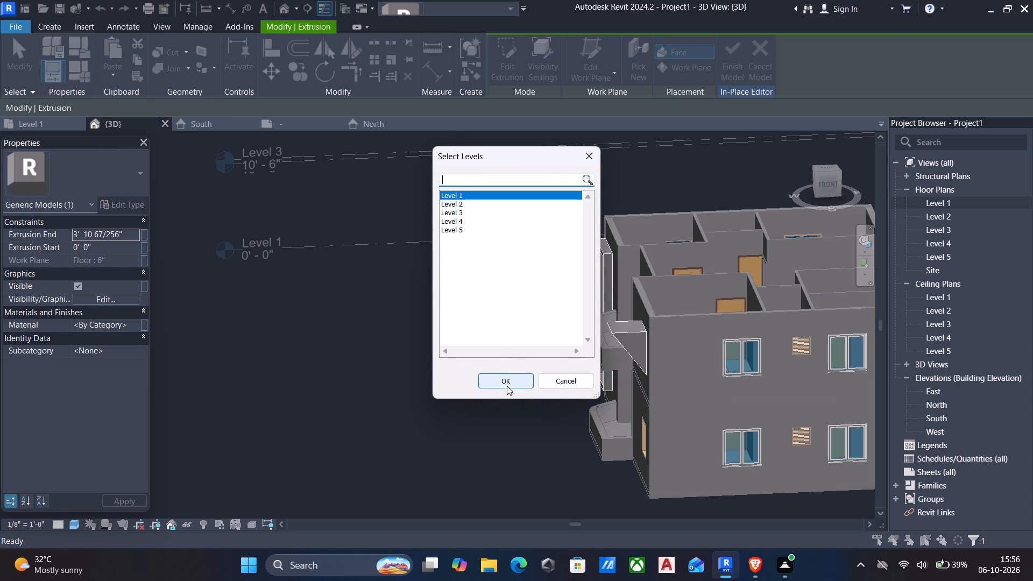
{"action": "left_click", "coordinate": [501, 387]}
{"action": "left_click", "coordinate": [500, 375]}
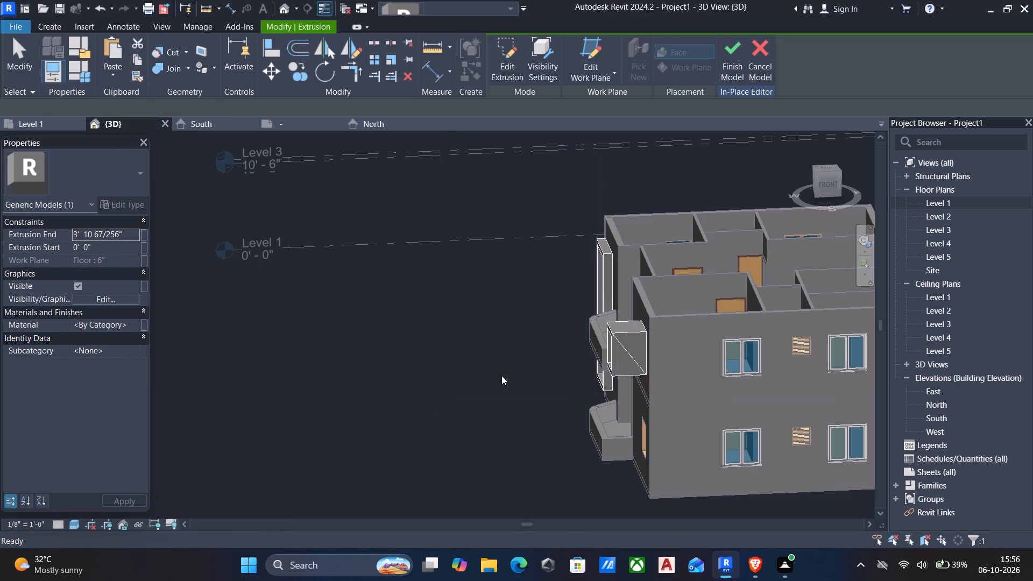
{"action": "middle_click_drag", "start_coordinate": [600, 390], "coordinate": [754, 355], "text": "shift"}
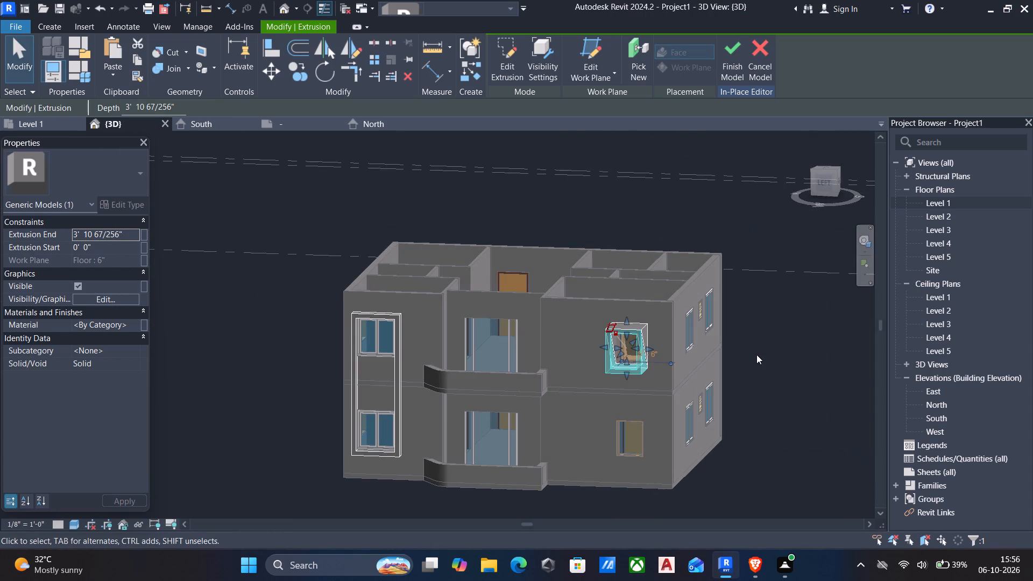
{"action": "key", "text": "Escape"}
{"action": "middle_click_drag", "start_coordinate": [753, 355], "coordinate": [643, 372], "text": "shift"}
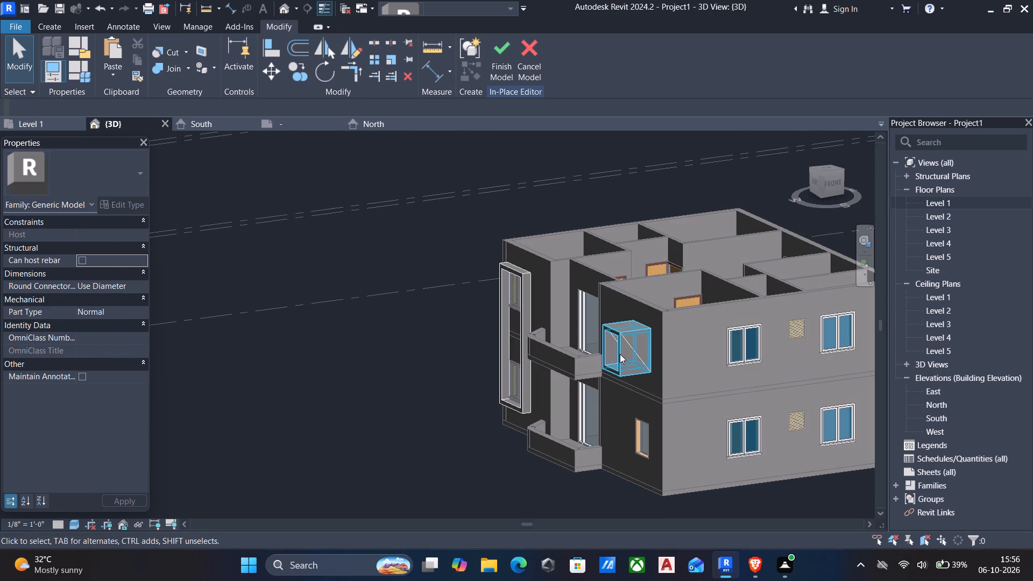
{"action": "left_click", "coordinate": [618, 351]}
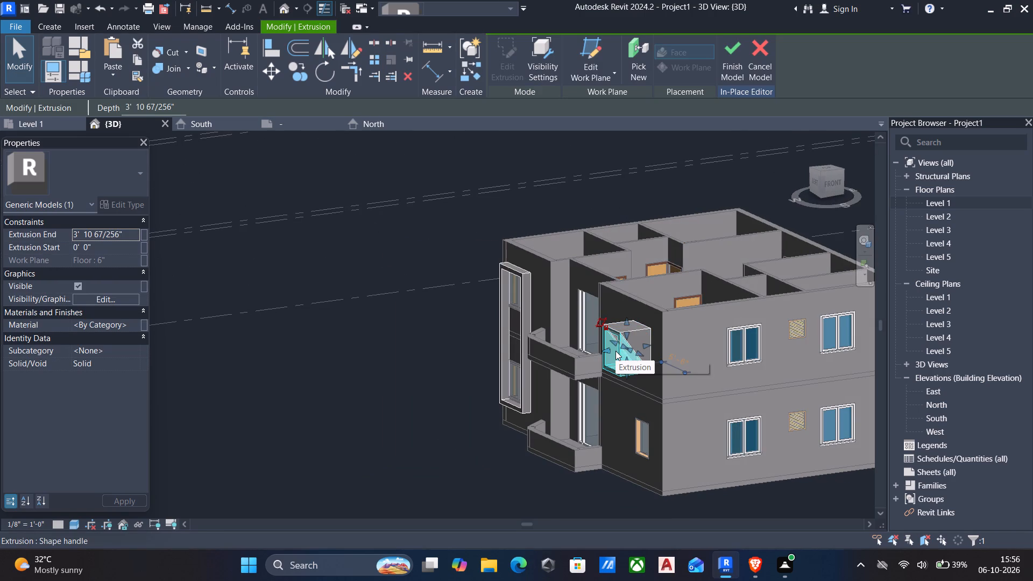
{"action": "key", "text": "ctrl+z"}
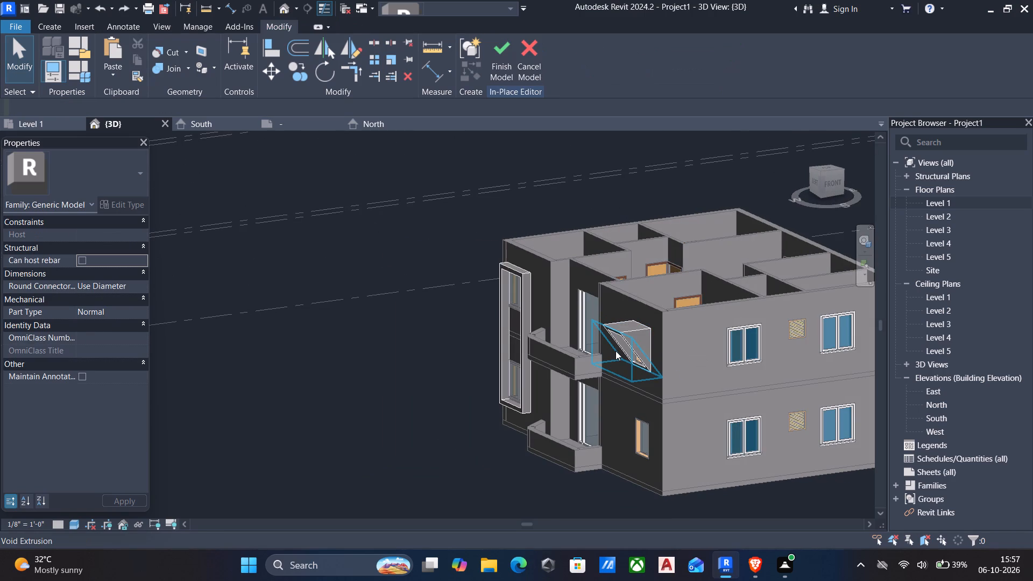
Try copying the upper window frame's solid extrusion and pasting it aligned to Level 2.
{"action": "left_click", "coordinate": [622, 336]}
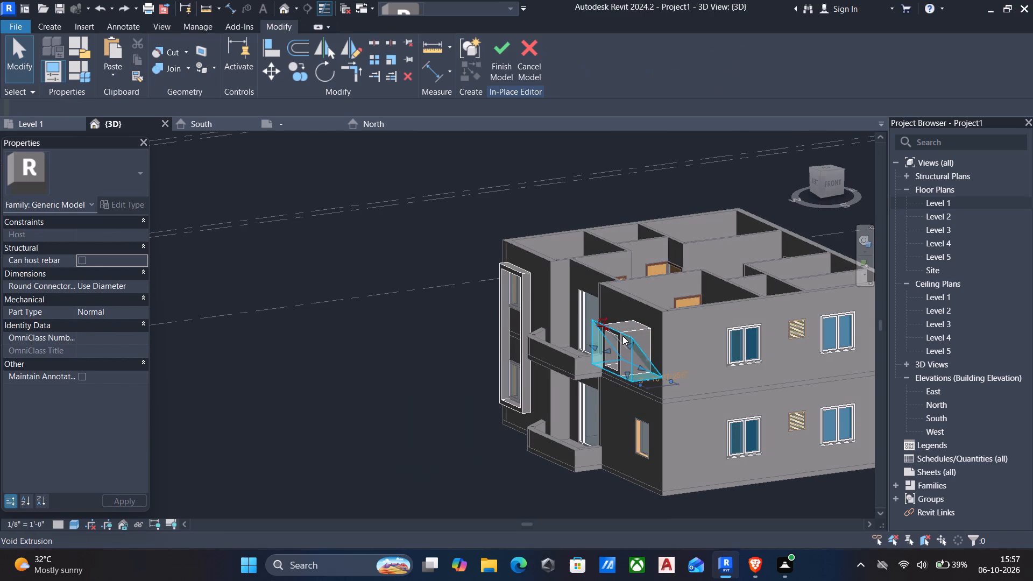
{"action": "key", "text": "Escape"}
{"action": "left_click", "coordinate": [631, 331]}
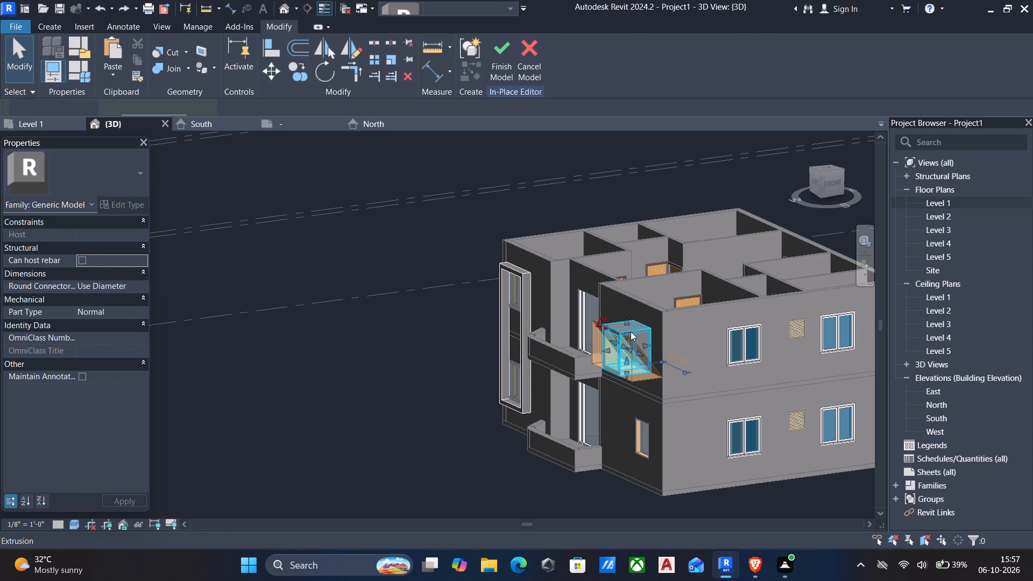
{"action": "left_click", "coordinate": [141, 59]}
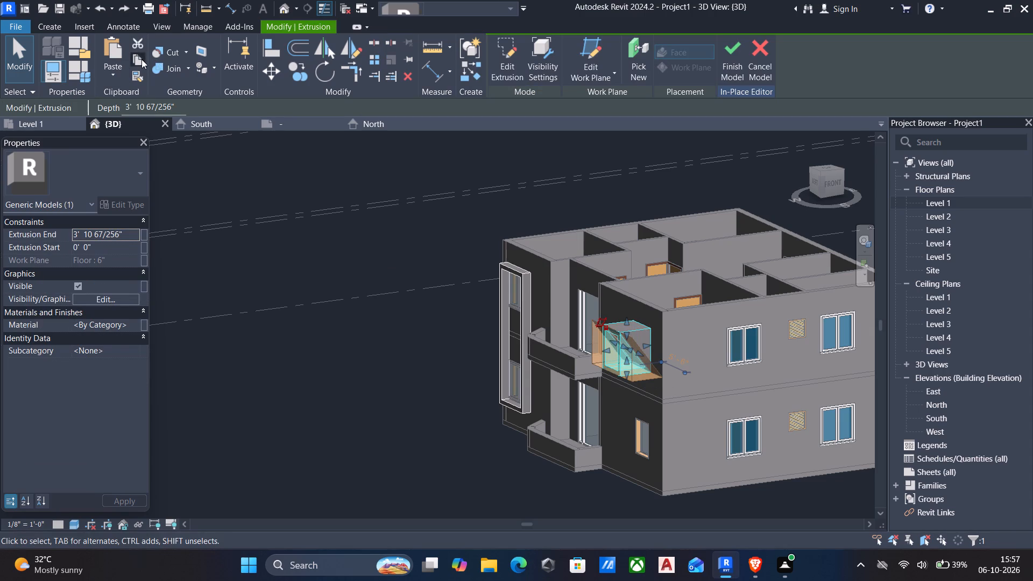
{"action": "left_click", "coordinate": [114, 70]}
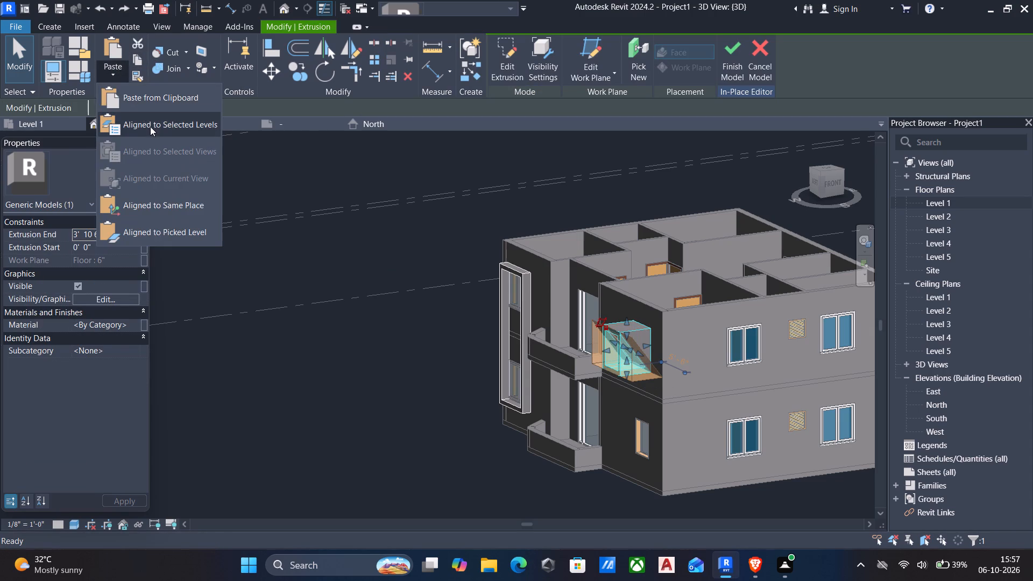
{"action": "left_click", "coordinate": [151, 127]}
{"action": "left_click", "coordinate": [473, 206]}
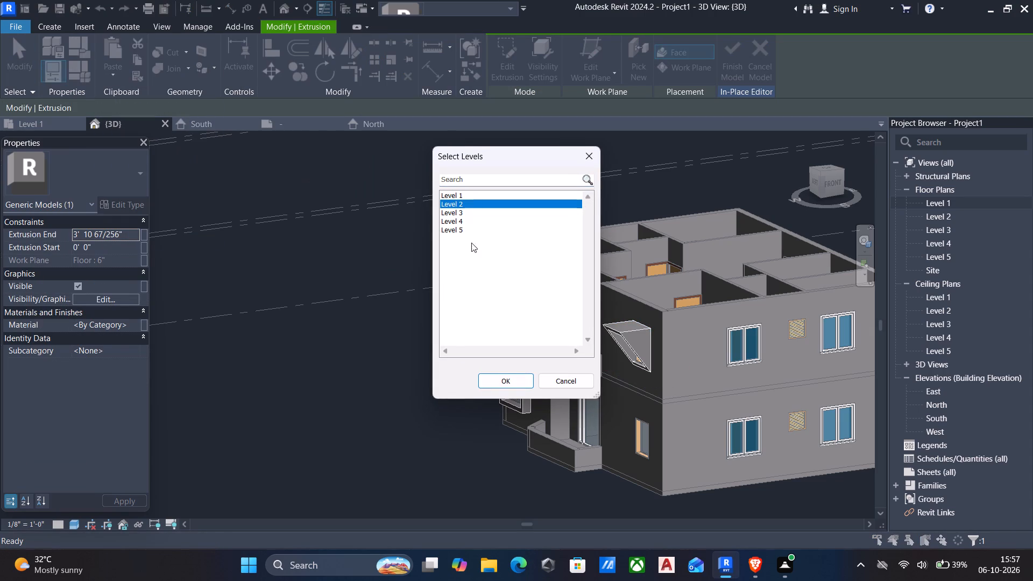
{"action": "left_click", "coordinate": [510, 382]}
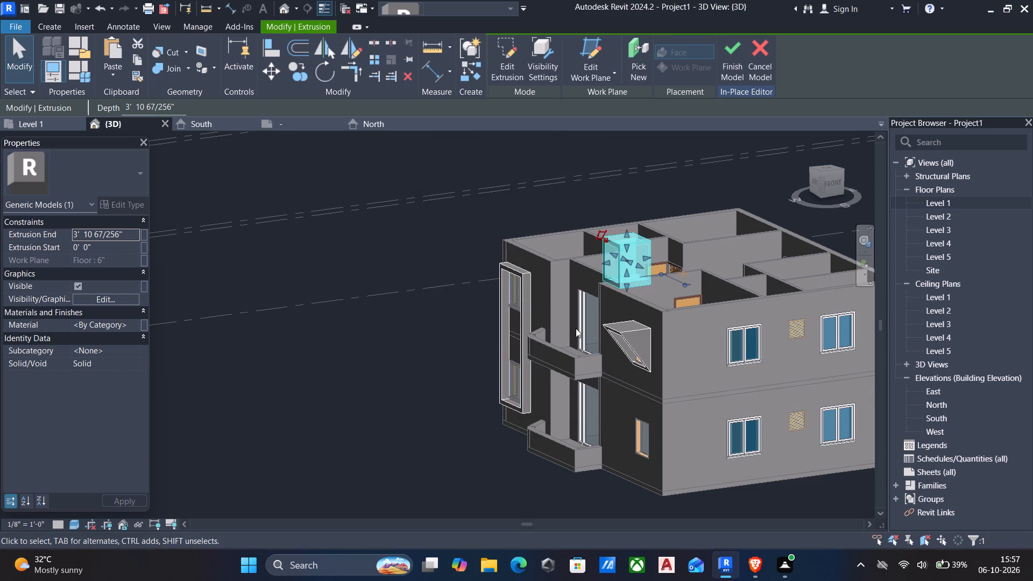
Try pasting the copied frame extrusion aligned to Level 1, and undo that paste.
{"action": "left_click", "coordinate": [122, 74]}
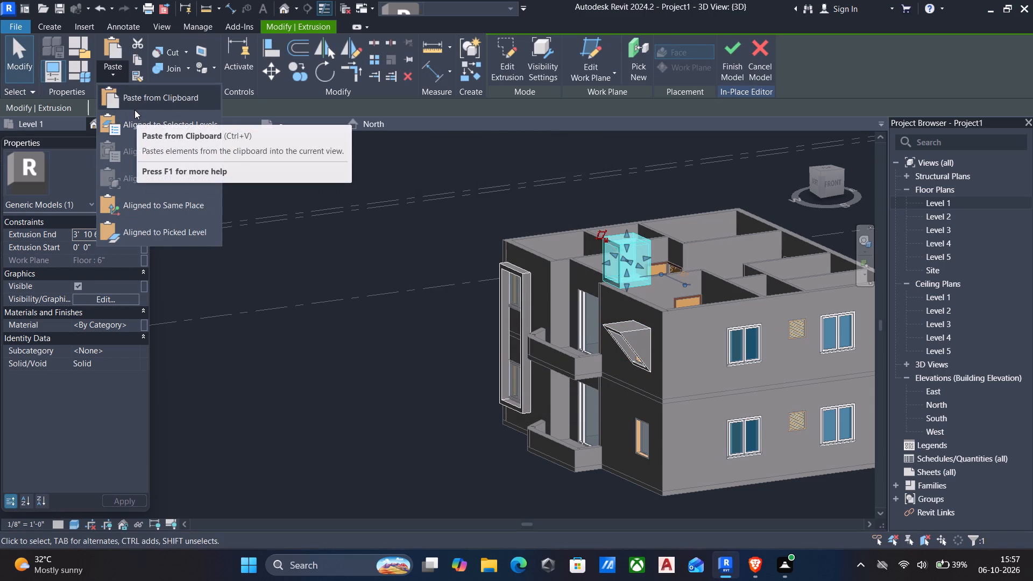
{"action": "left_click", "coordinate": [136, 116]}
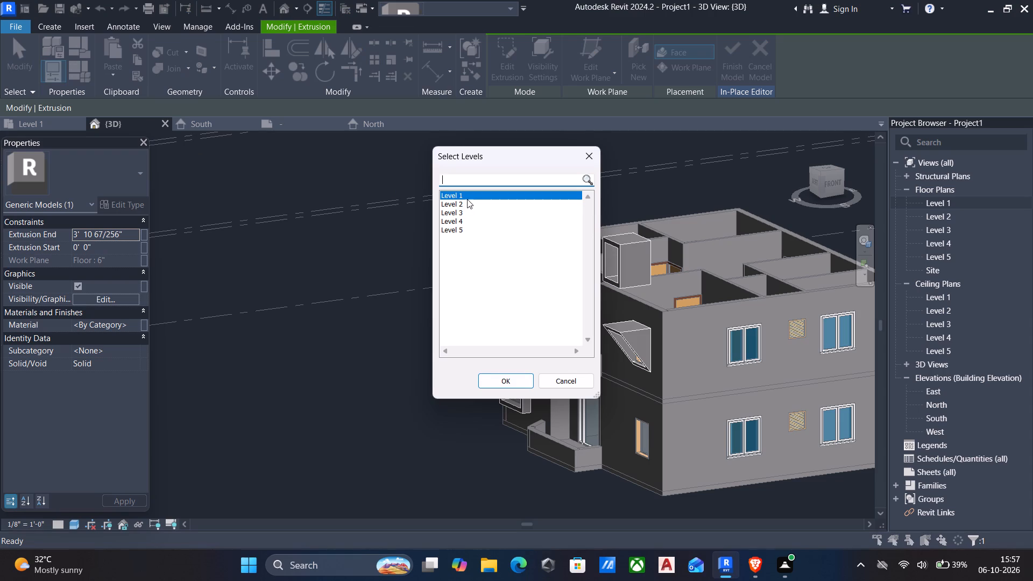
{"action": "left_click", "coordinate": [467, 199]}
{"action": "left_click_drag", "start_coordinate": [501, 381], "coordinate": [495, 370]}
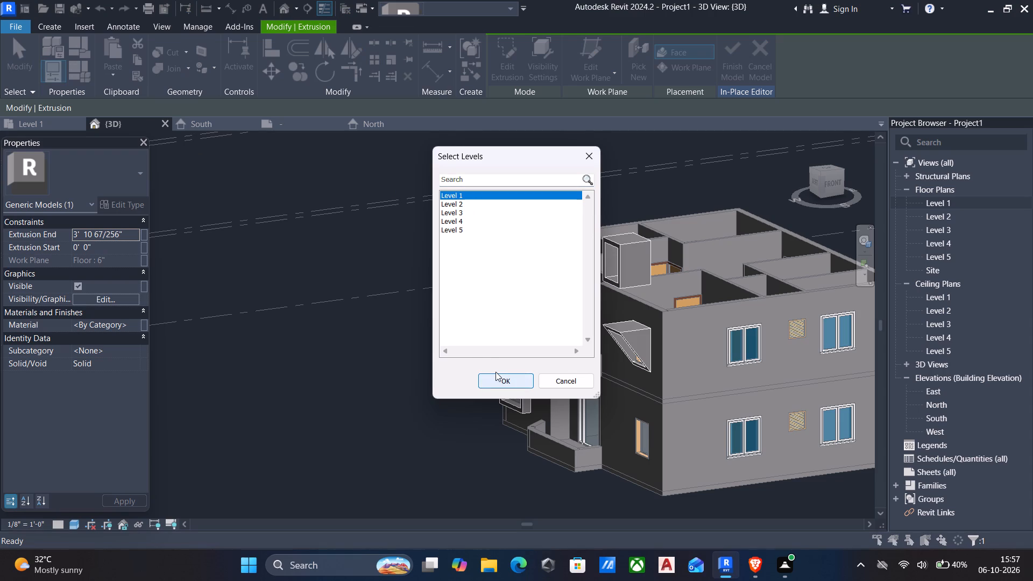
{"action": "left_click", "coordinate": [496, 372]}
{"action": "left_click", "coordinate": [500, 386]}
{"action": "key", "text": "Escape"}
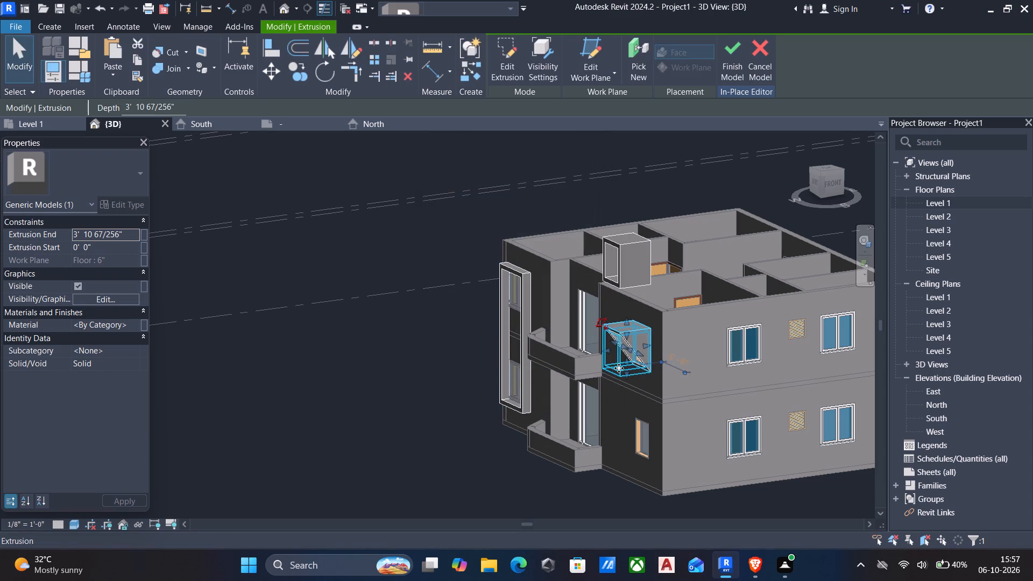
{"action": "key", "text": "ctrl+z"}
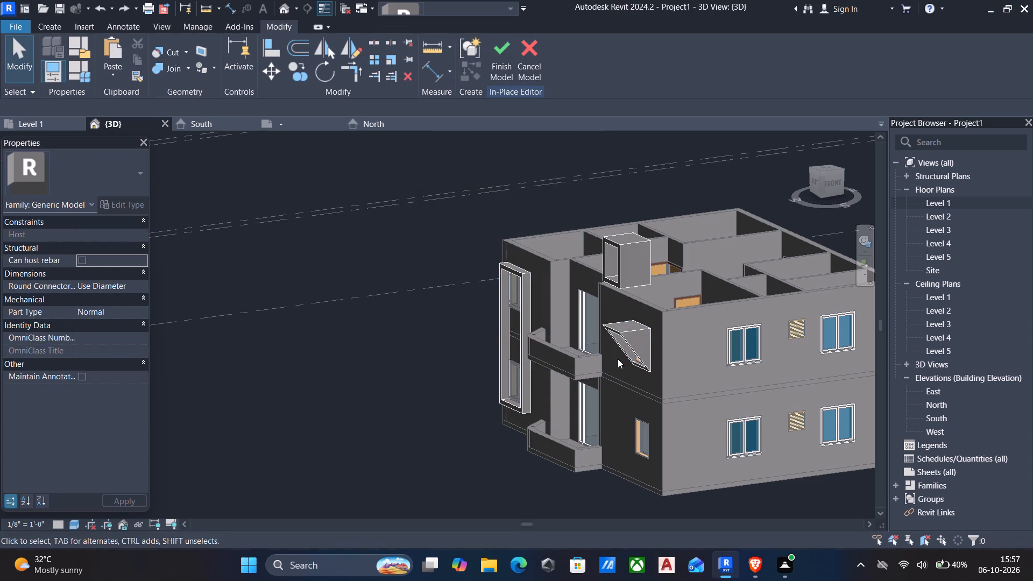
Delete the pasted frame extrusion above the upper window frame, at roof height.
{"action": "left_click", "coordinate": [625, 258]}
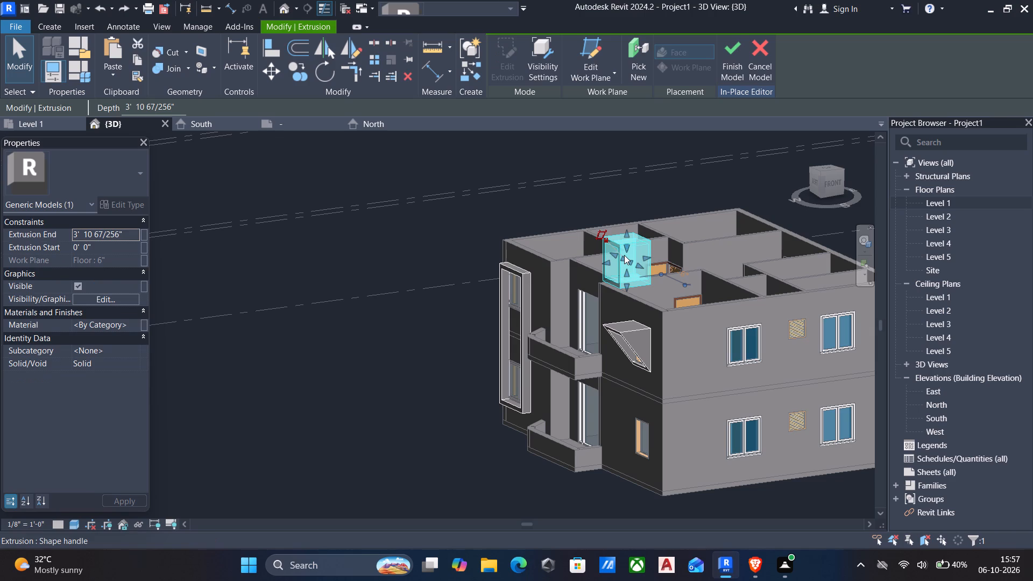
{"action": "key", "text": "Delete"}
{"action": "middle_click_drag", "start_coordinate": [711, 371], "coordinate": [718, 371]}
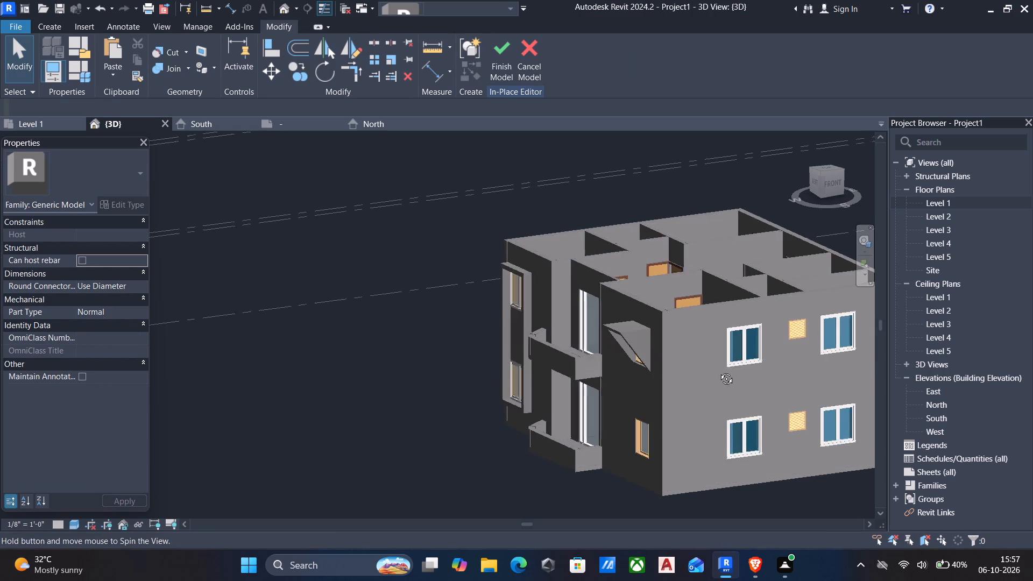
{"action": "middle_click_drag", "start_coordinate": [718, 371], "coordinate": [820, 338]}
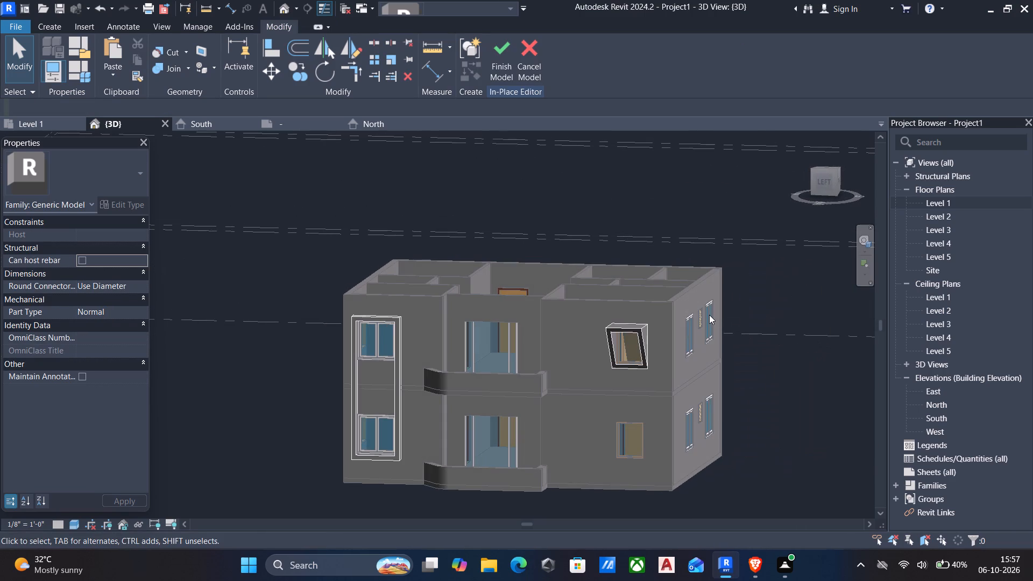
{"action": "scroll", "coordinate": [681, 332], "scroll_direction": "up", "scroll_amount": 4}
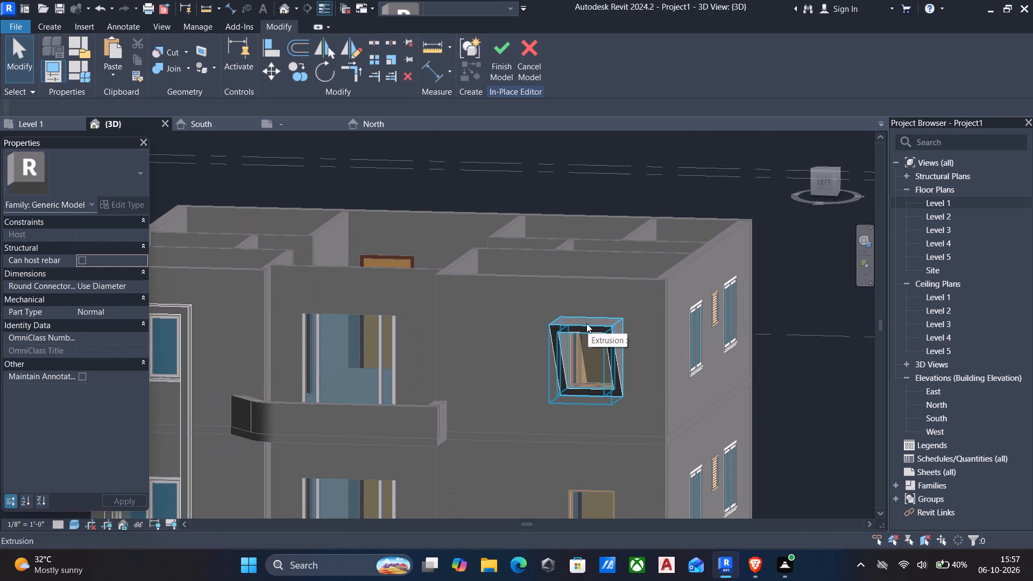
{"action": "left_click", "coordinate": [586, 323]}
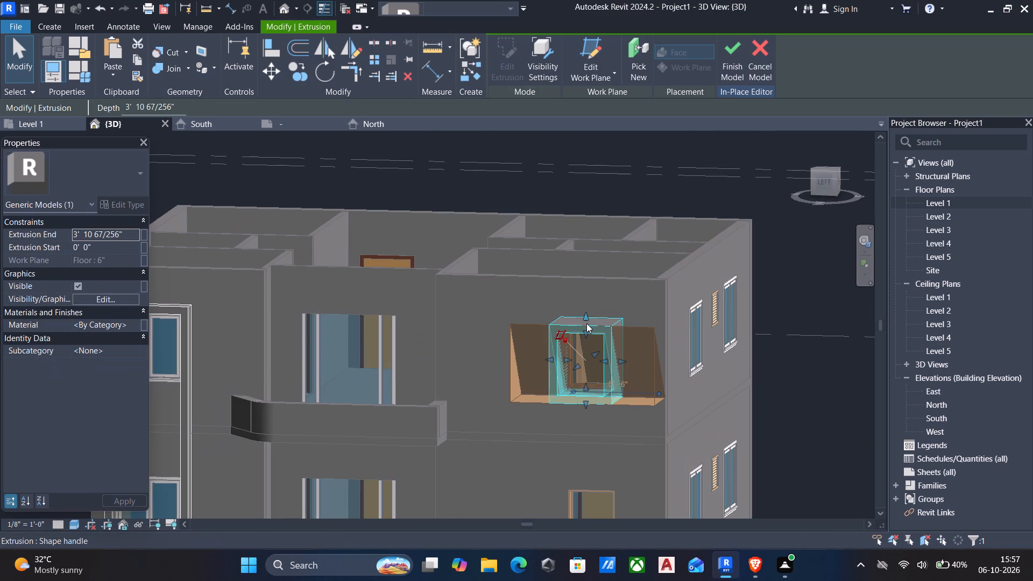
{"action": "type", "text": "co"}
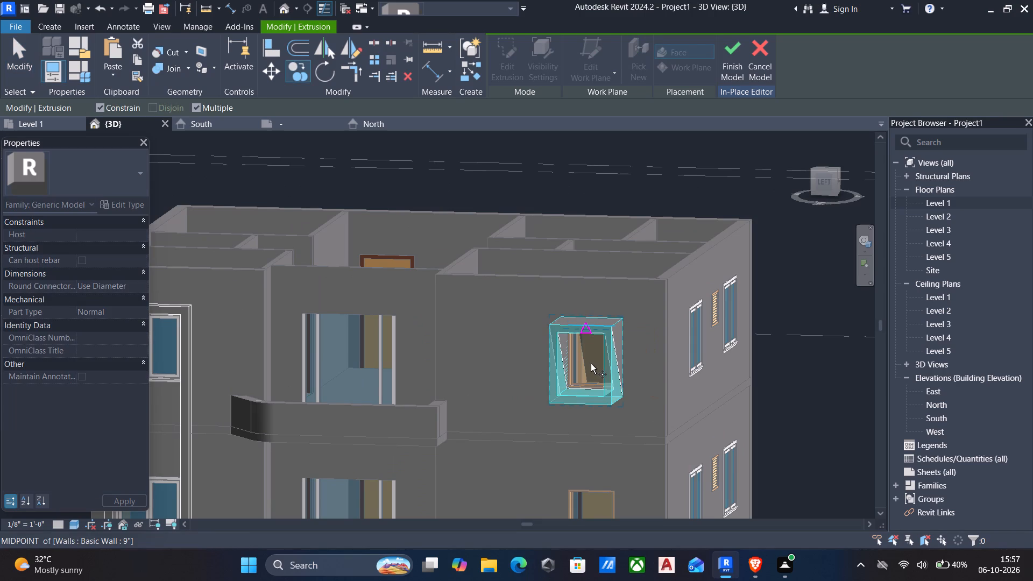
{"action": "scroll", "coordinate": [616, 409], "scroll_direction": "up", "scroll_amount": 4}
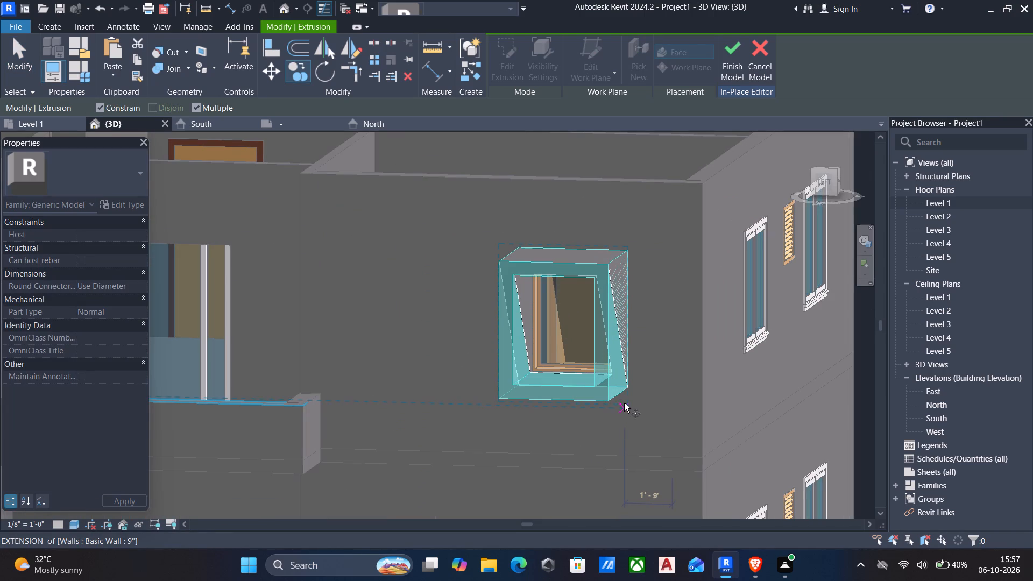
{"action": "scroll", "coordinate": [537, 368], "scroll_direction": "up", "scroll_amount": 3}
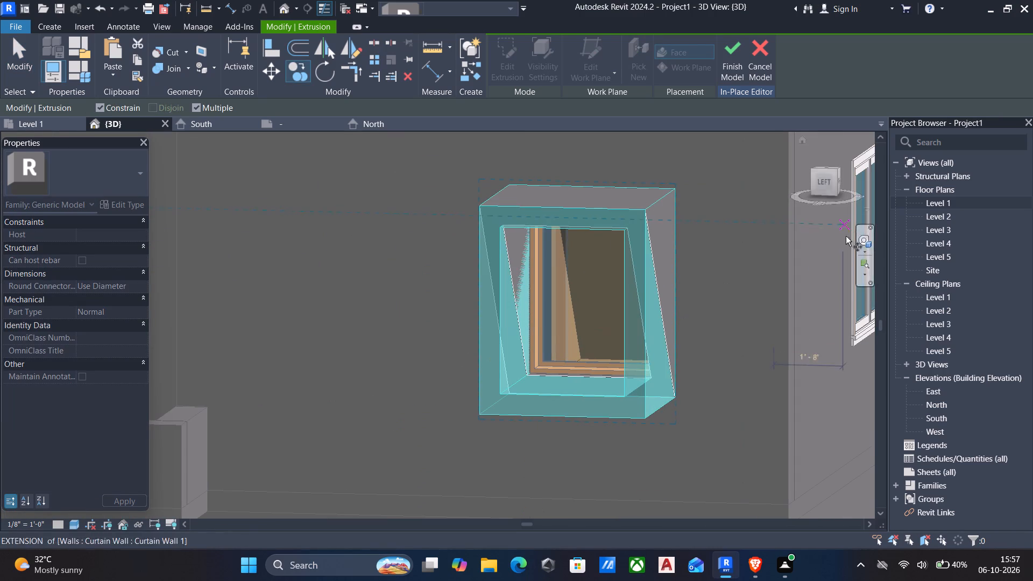
Check the South, North and East elevations and open the West elevation, which faces the framed windows.
{"action": "double_click", "coordinate": [954, 418]}
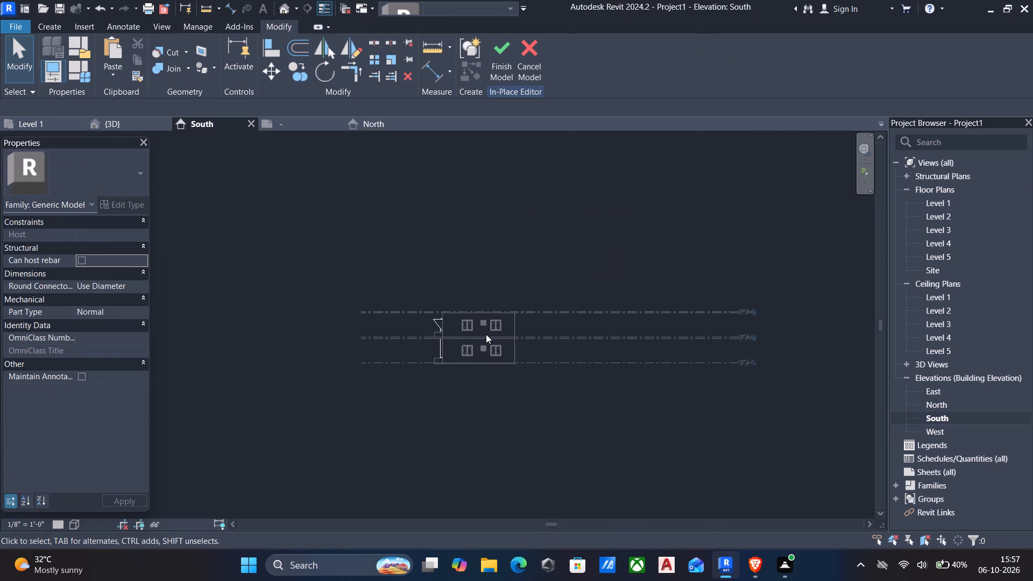
{"action": "scroll", "coordinate": [484, 332], "scroll_direction": "up", "scroll_amount": 5}
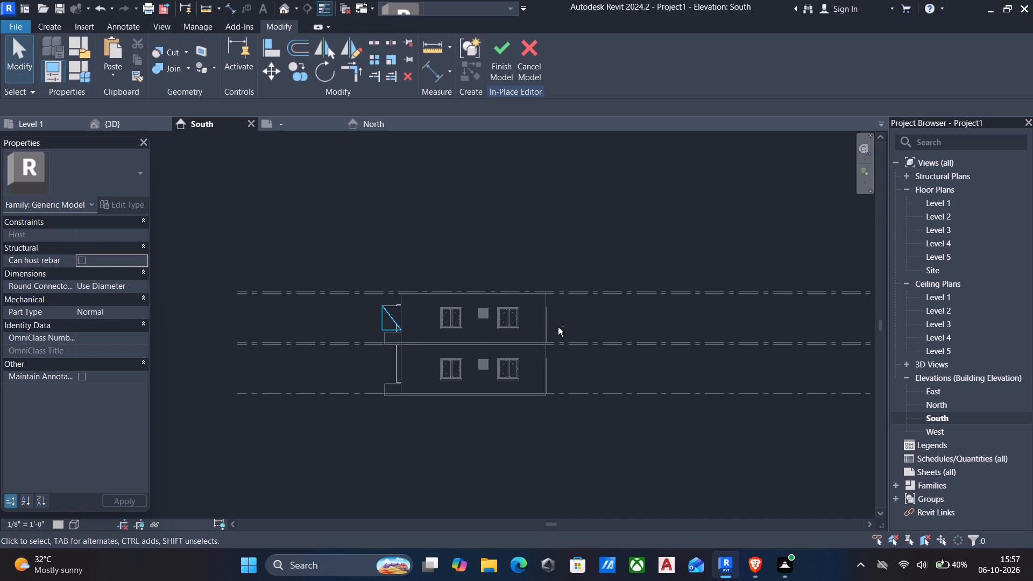
{"action": "double_click", "coordinate": [936, 399]}
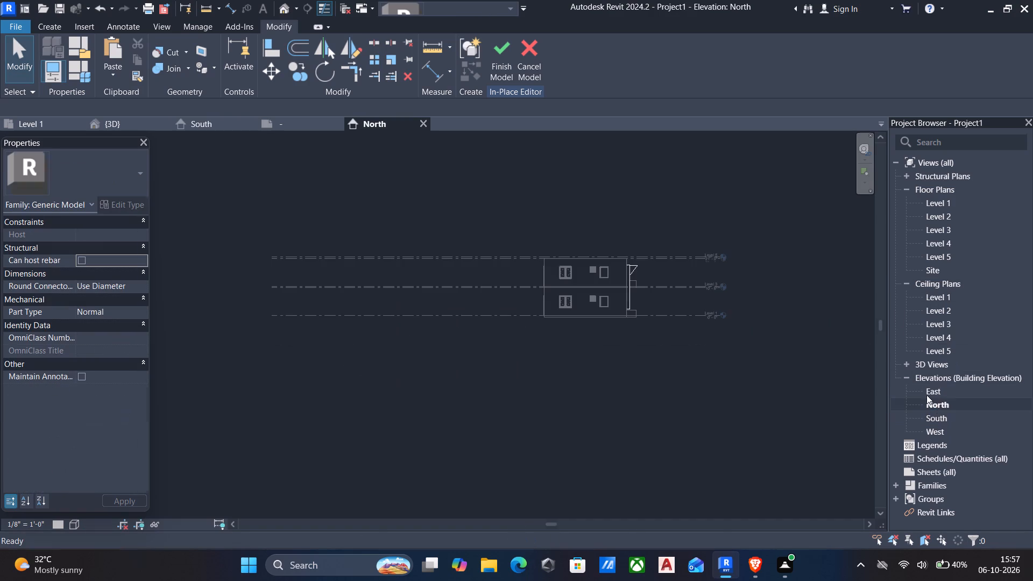
{"action": "double_click", "coordinate": [942, 391]}
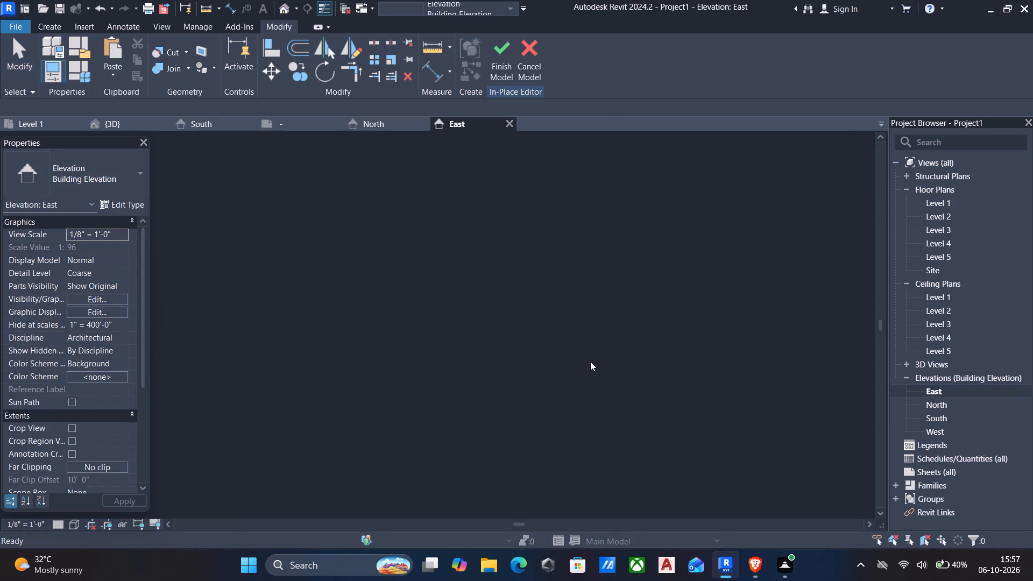
{"action": "double_click", "coordinate": [938, 432]}
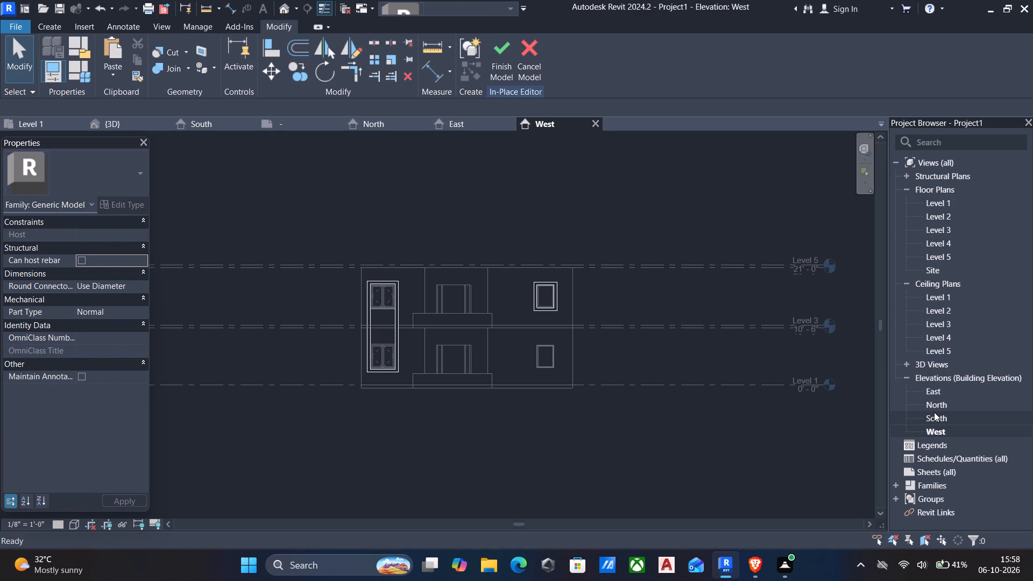
Copy the upper frame's solid extrusion straight down around the lower-floor window in the West elevation and finish the in-place model.
{"action": "scroll", "coordinate": [539, 302], "scroll_direction": "up", "scroll_amount": 4}
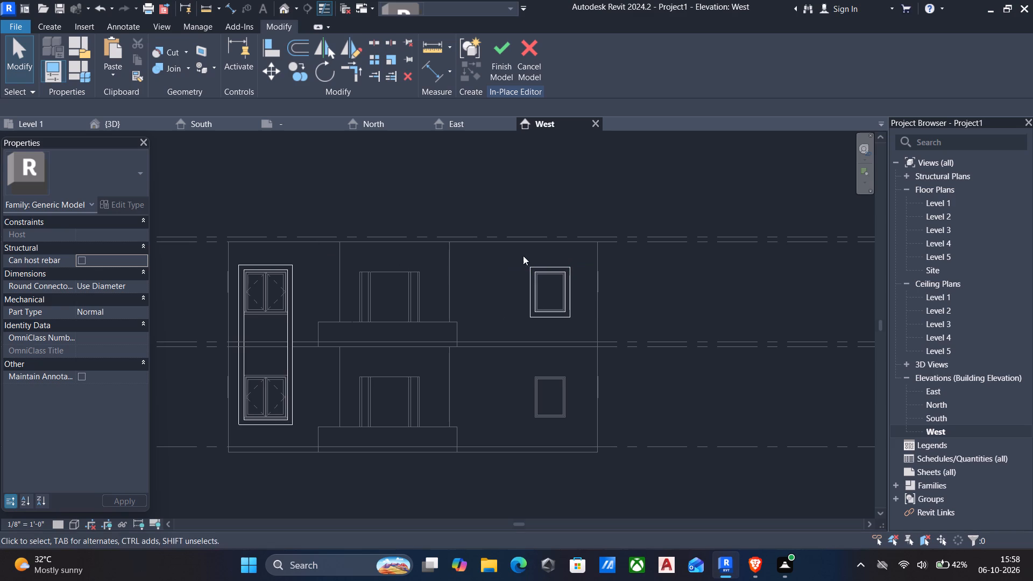
{"action": "left_click_drag", "start_coordinate": [503, 247], "coordinate": [579, 331]}
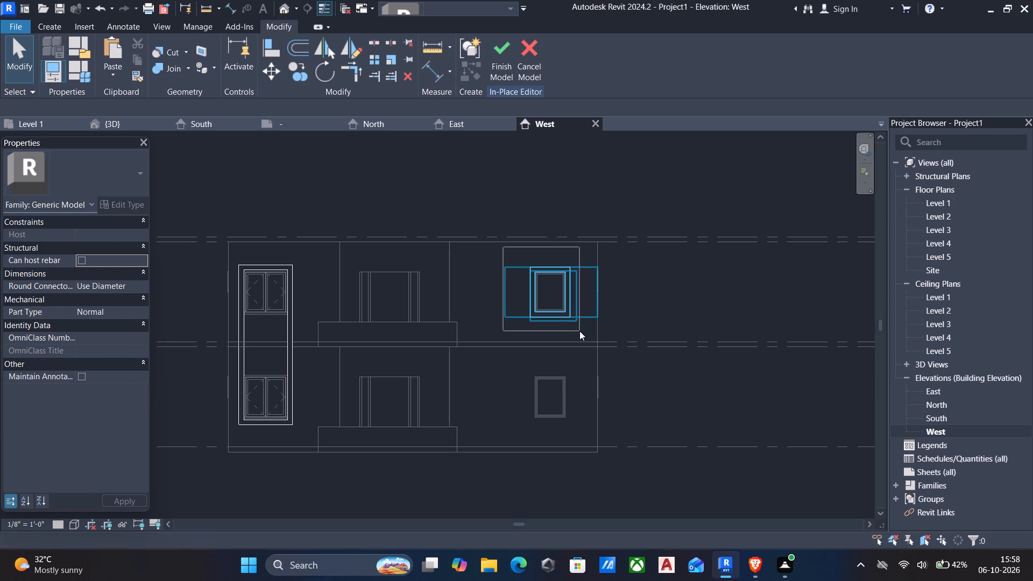
{"action": "left_click_drag", "start_coordinate": [579, 331], "coordinate": [595, 336]}
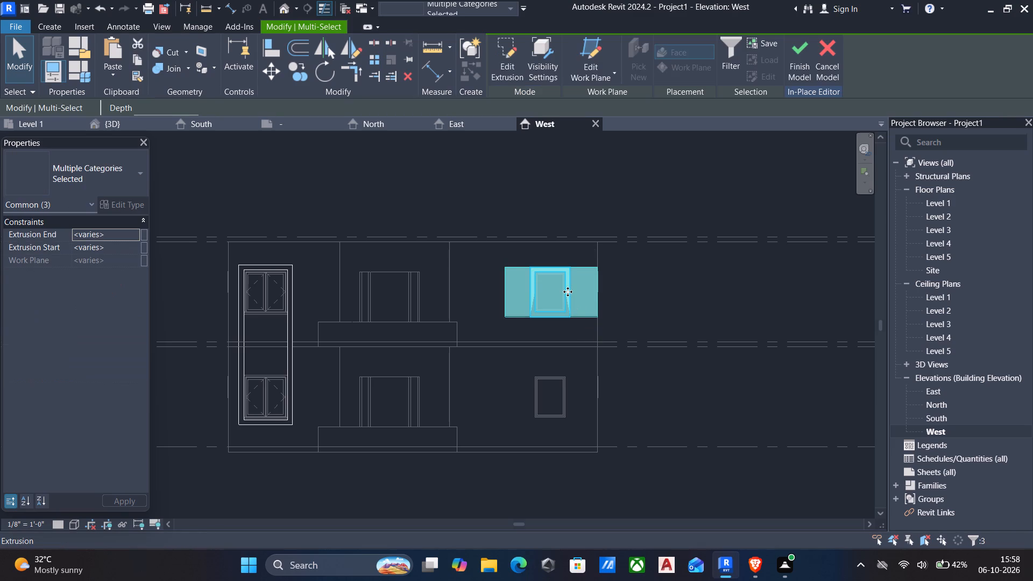
{"action": "key", "text": "Escape"}
{"action": "left_click", "coordinate": [569, 313]}
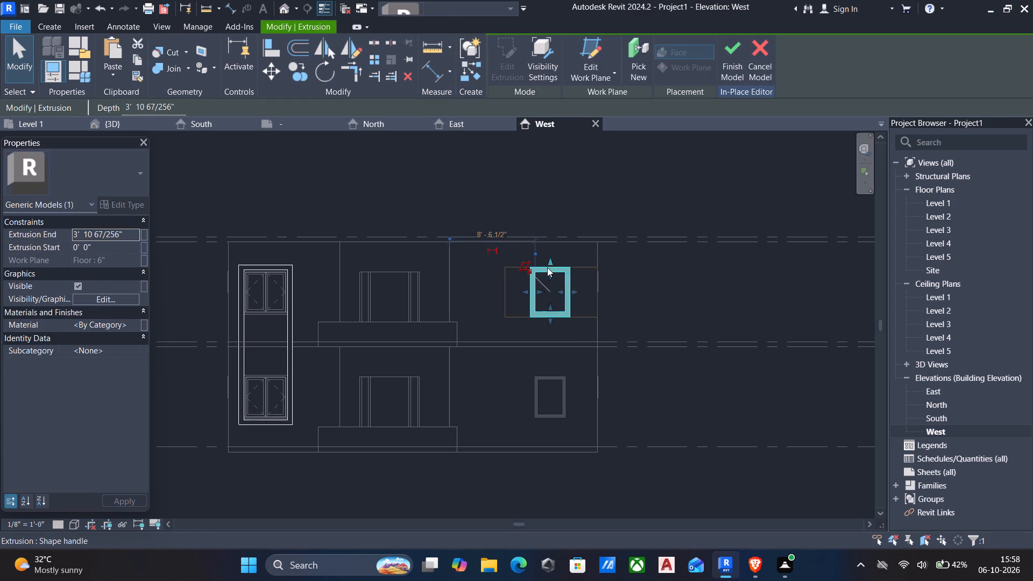
{"action": "key", "text": "Escape"}
{"action": "left_click", "coordinate": [535, 264]}
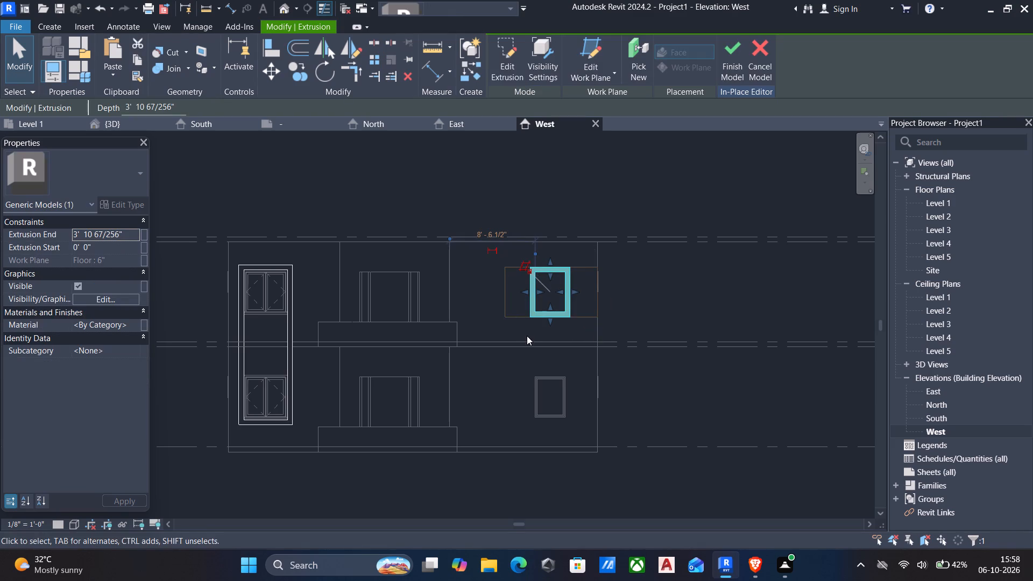
{"action": "key", "text": "c"}
{"action": "key", "text": "o"}
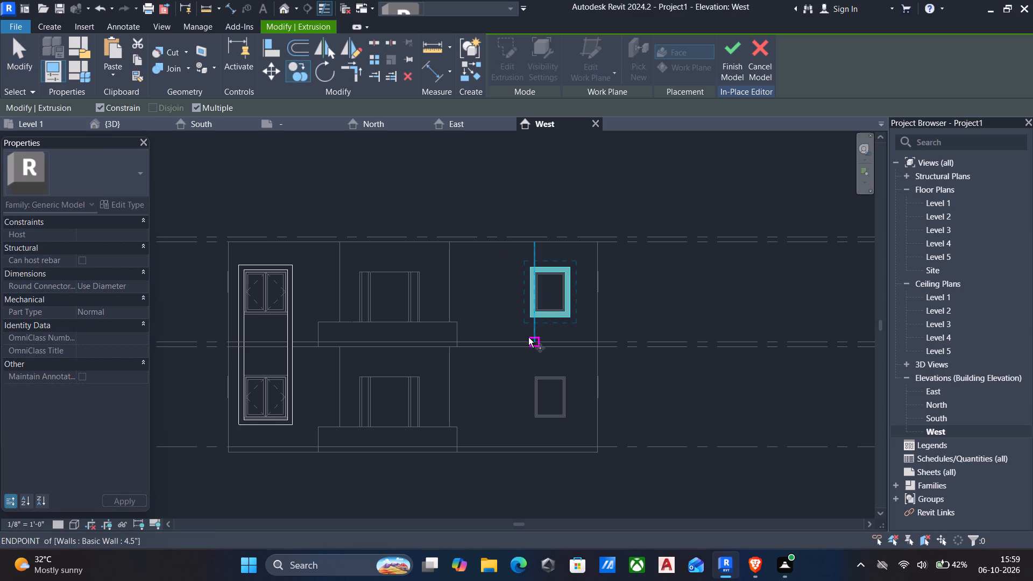
{"action": "scroll", "coordinate": [574, 322], "scroll_direction": "up", "scroll_amount": 4}
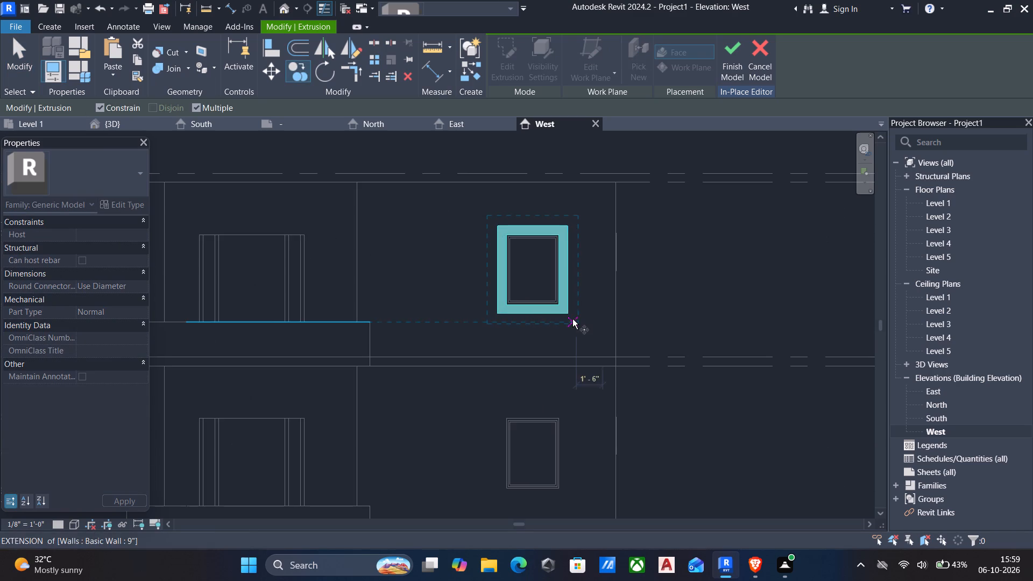
{"action": "left_click", "coordinate": [570, 314]}
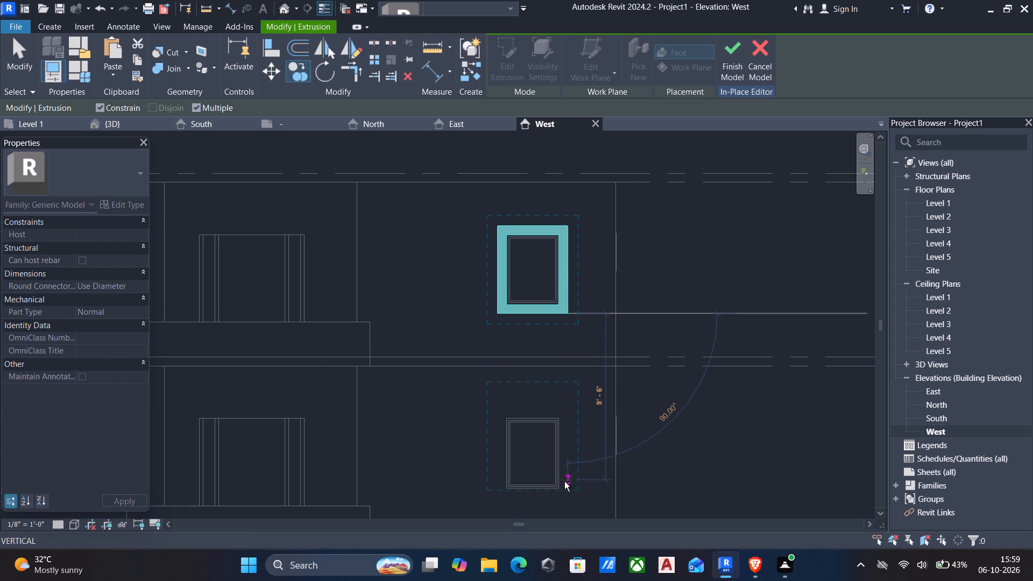
{"action": "left_click", "coordinate": [564, 488]}
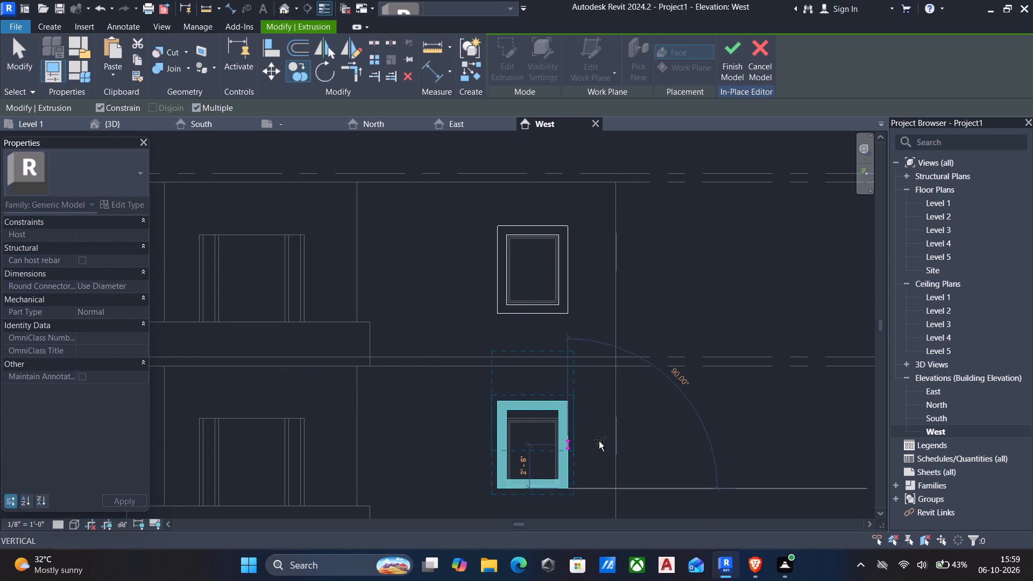
{"action": "key", "text": "Escape"}
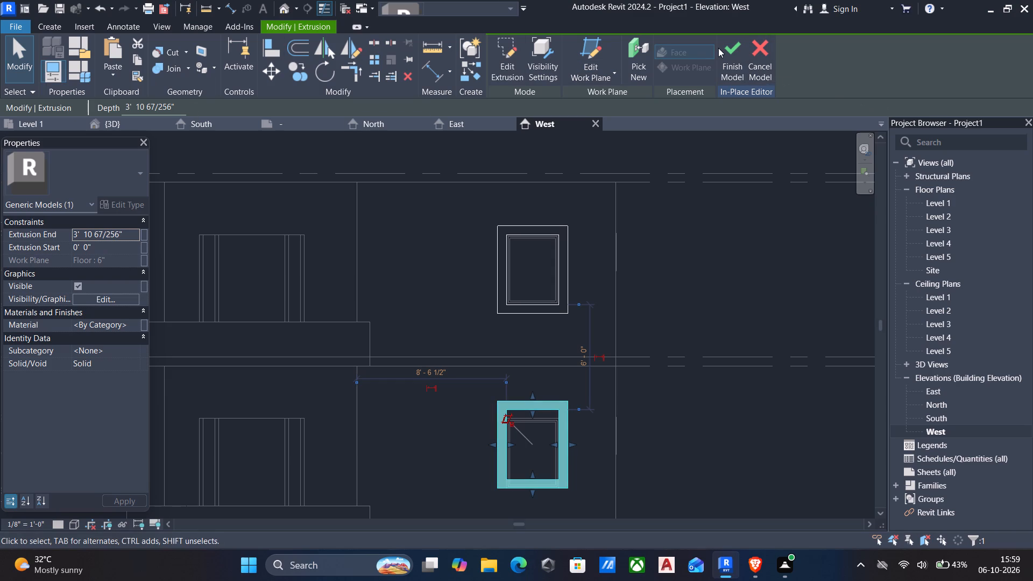
{"action": "left_click", "coordinate": [721, 63]}
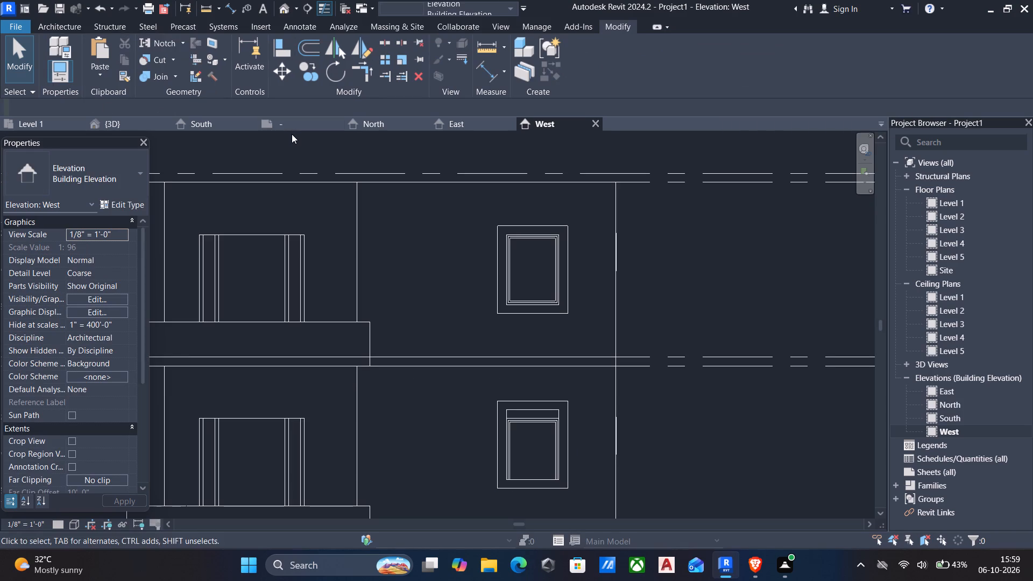
Open the 3D view and examine the façade's upper and lower projecting window frames from several angles.
{"action": "middle_click_drag", "start_coordinate": [365, 204], "coordinate": [417, 228], "text": "shift"}
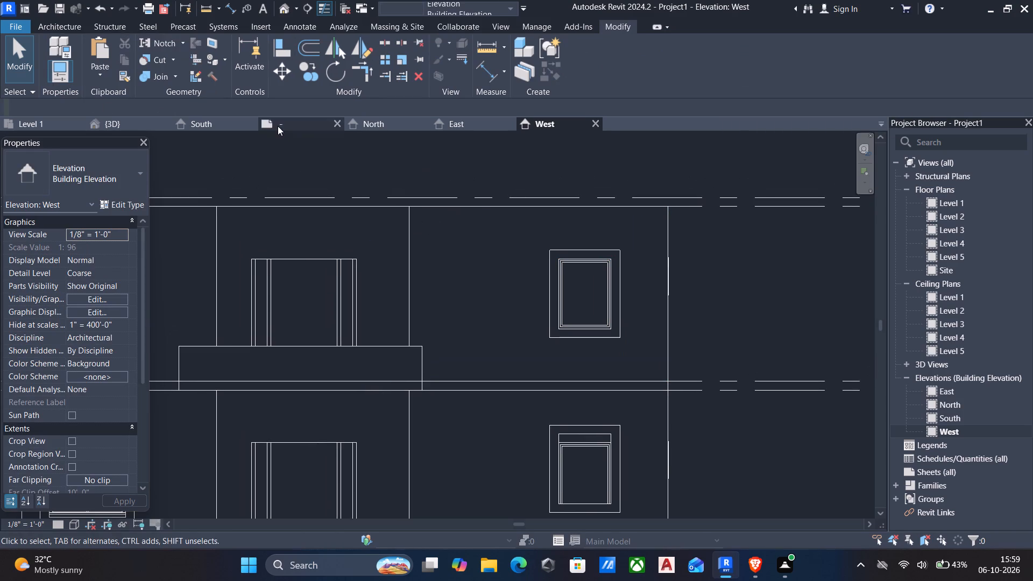
{"action": "left_click", "coordinate": [41, 123]}
{"action": "scroll", "coordinate": [303, 209], "scroll_direction": "down", "scroll_amount": 1}
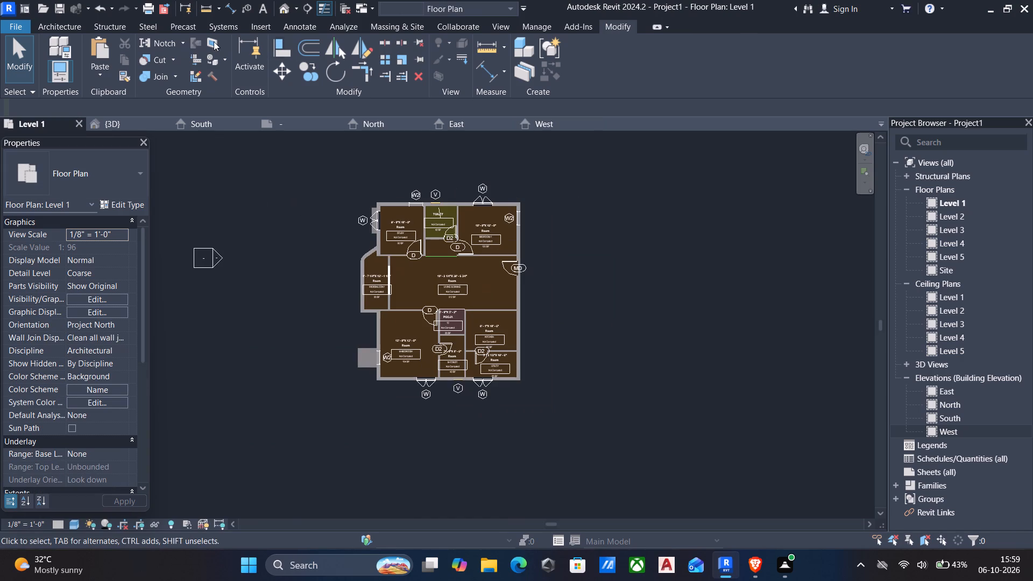
{"action": "left_click", "coordinate": [131, 121]}
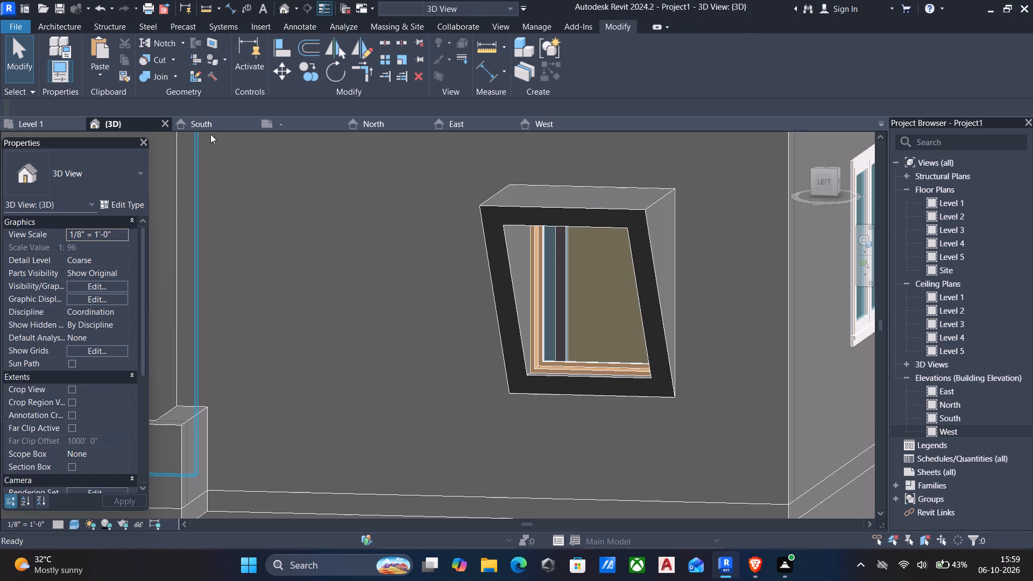
{"action": "scroll", "coordinate": [158, 151], "scroll_direction": "down", "scroll_amount": 6}
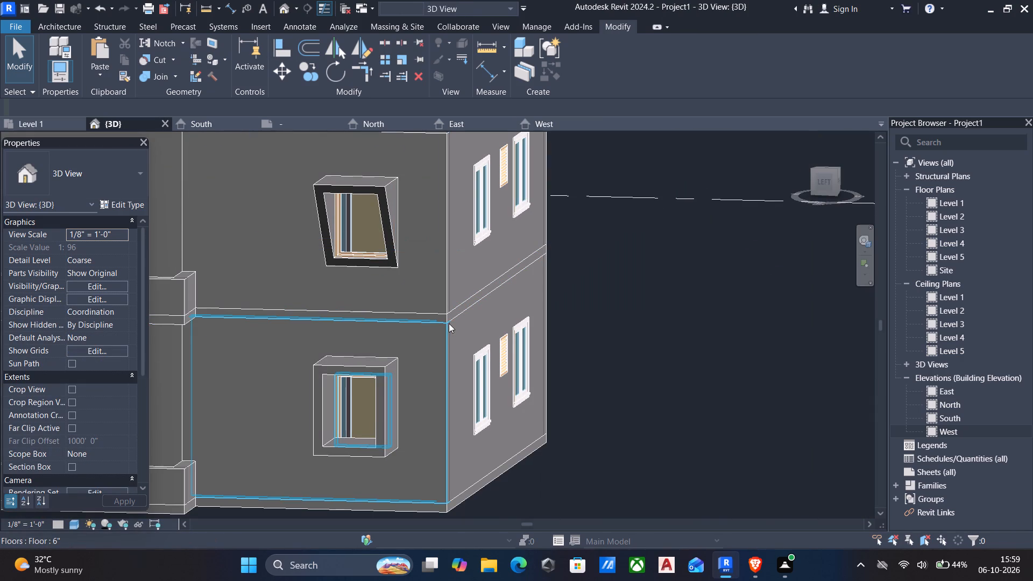
{"action": "middle_click_drag", "start_coordinate": [432, 325], "coordinate": [522, 268]}
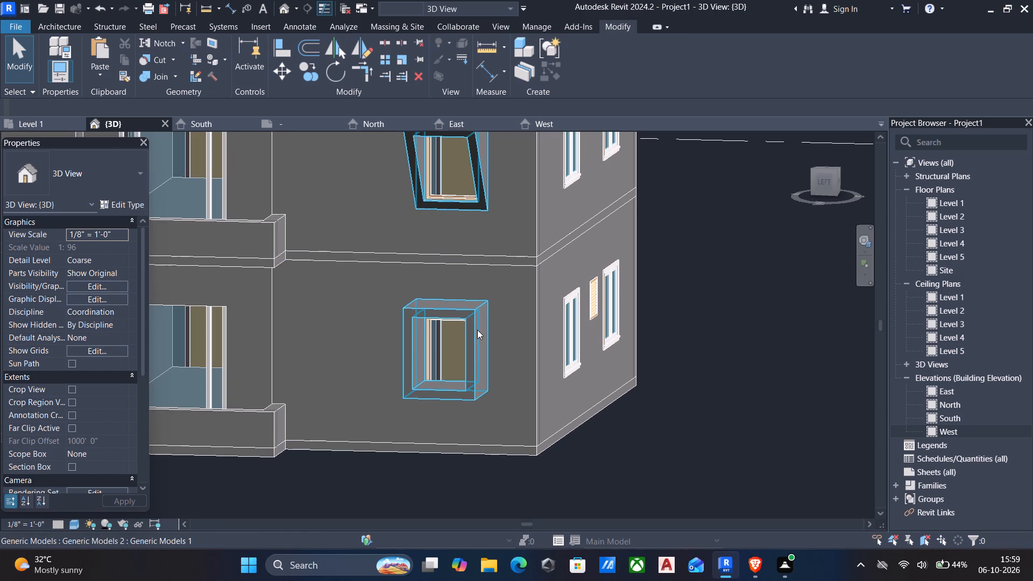
{"action": "scroll", "coordinate": [480, 331], "scroll_direction": "down", "scroll_amount": 4}
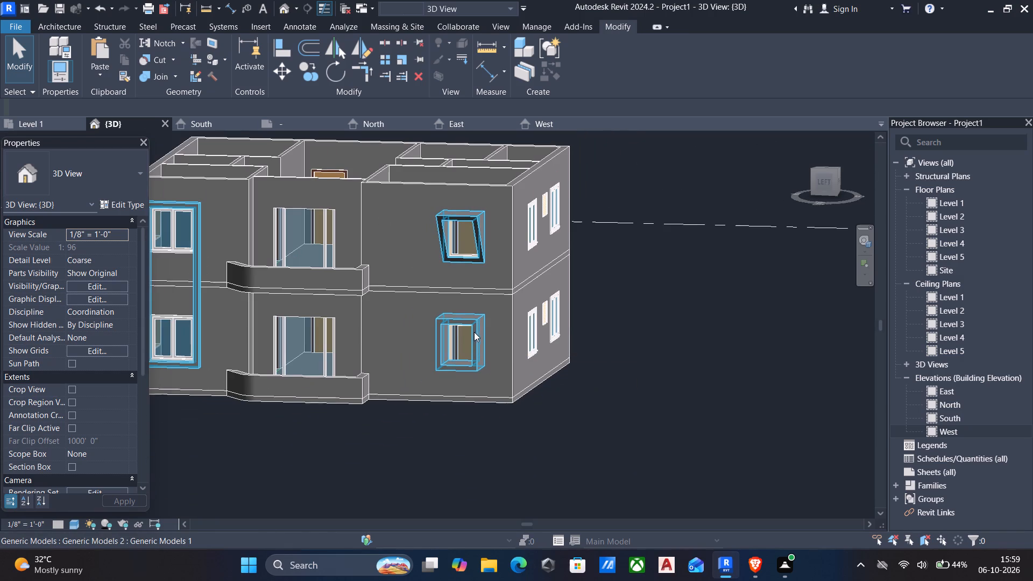
{"action": "scroll", "coordinate": [473, 327], "scroll_direction": "down", "scroll_amount": 2}
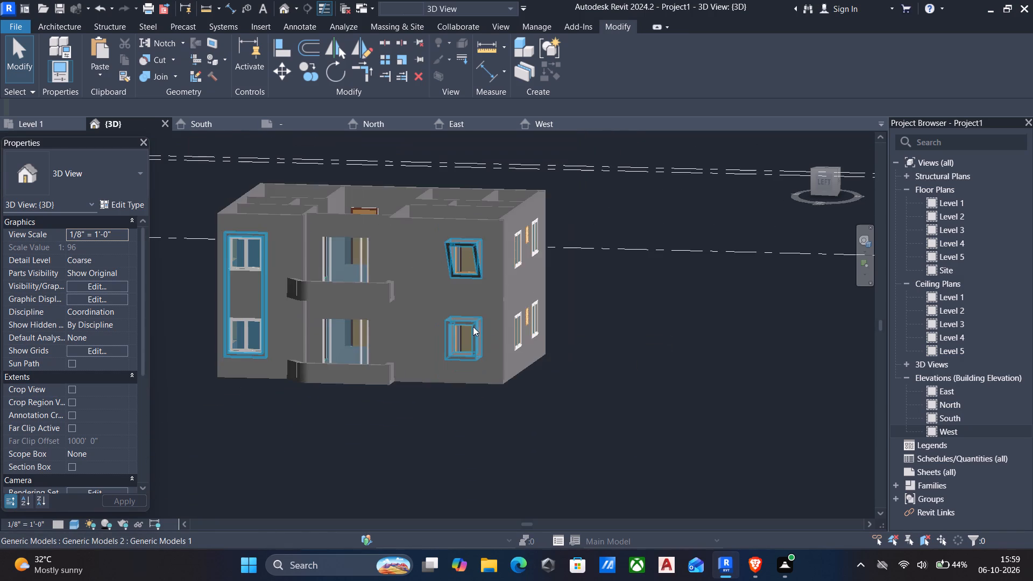
{"action": "middle_click_drag", "start_coordinate": [402, 253], "coordinate": [521, 282], "text": "shift"}
{"action": "scroll", "coordinate": [521, 282], "scroll_direction": "down", "scroll_amount": 1, "text": "shift"}
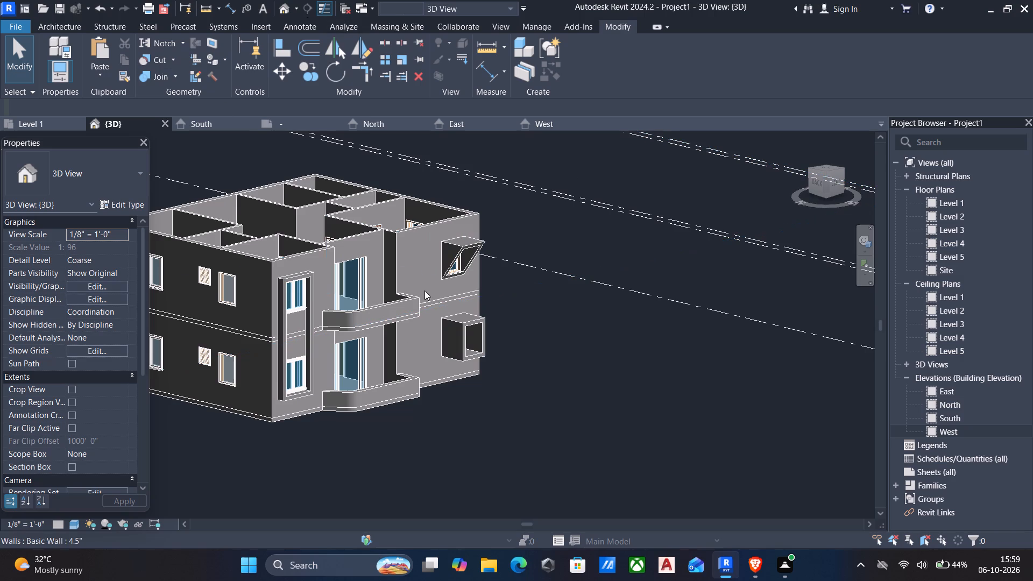
Reopen the lower-floor window frame's generic model for in-place editing and bring up the tools for creating forms.
{"action": "left_click", "coordinate": [463, 324]}
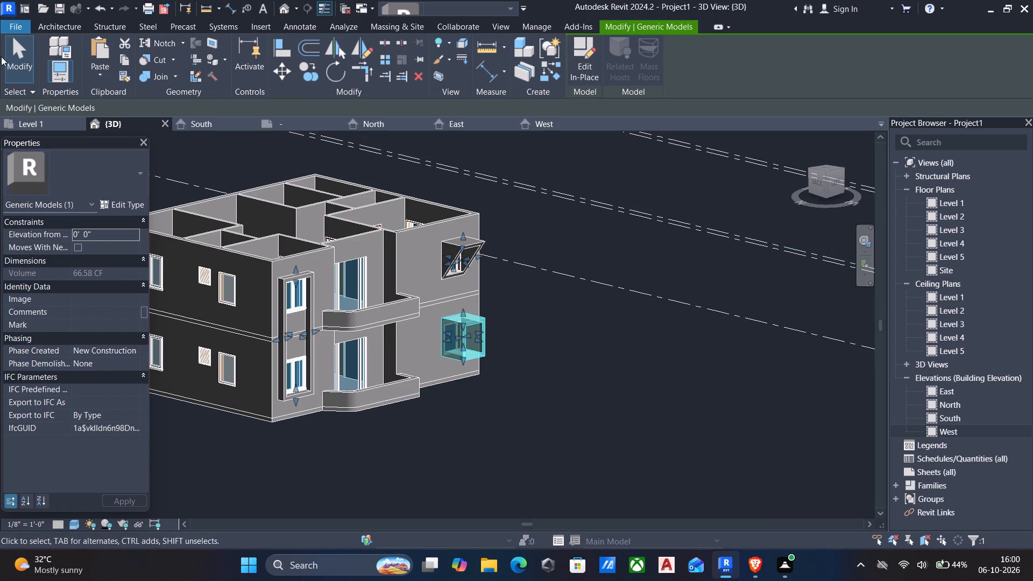
{"action": "left_click", "coordinate": [589, 63]}
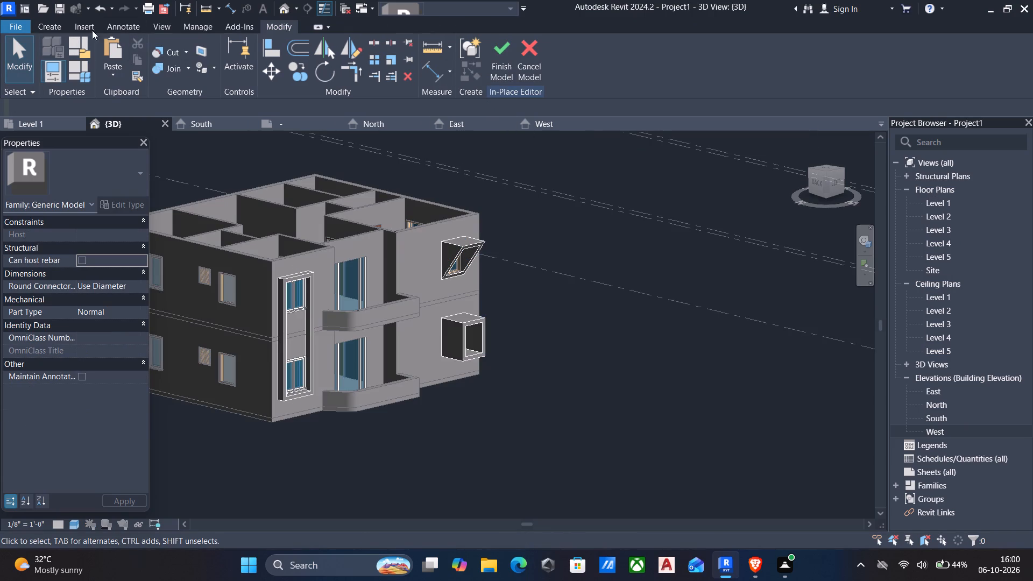
{"action": "left_click", "coordinate": [48, 27]}
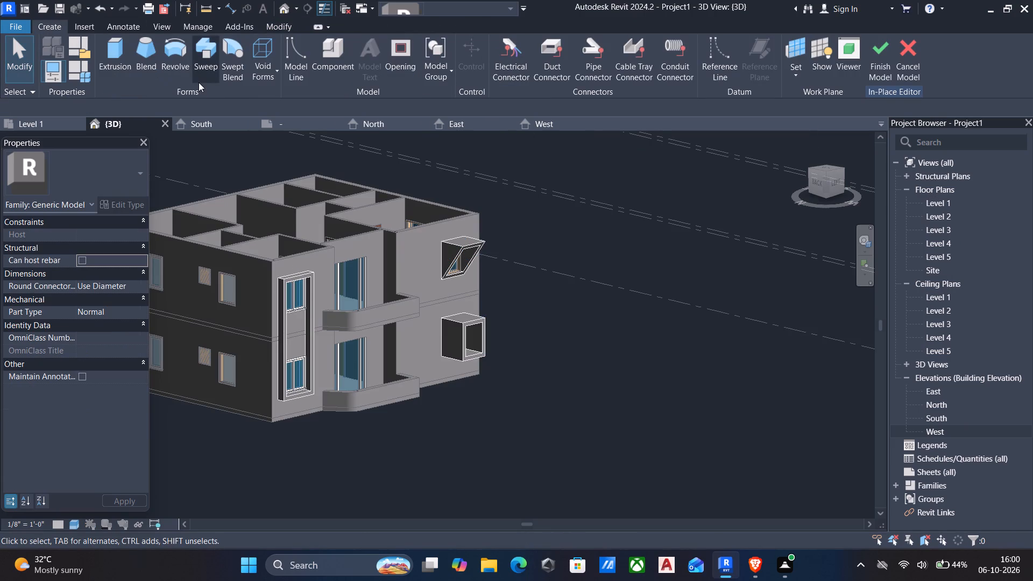
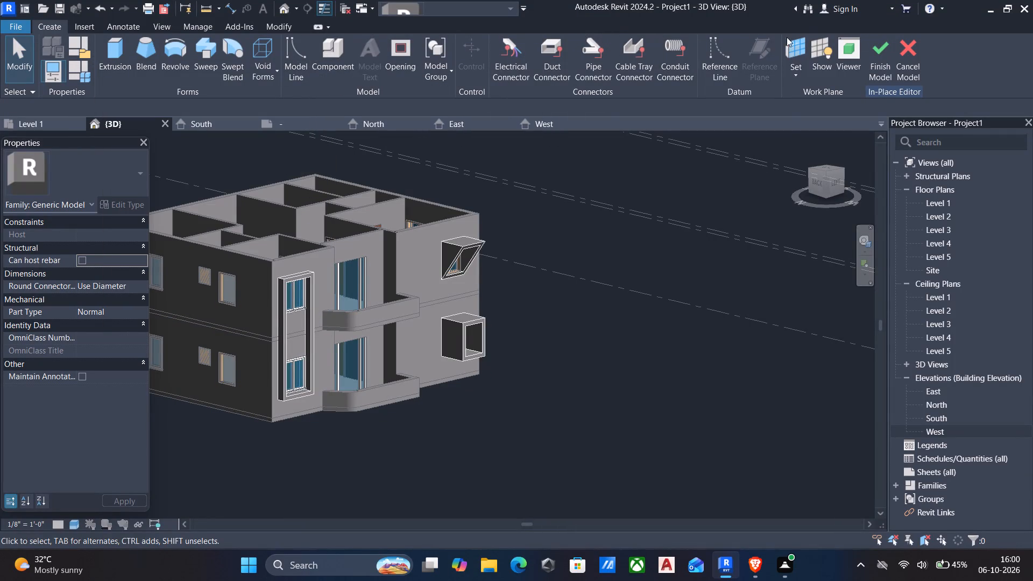
Start a void extrusion in the lower-floor frame's in-place model and set its work plane to the frame's side face.
{"action": "left_click", "coordinate": [791, 76]}
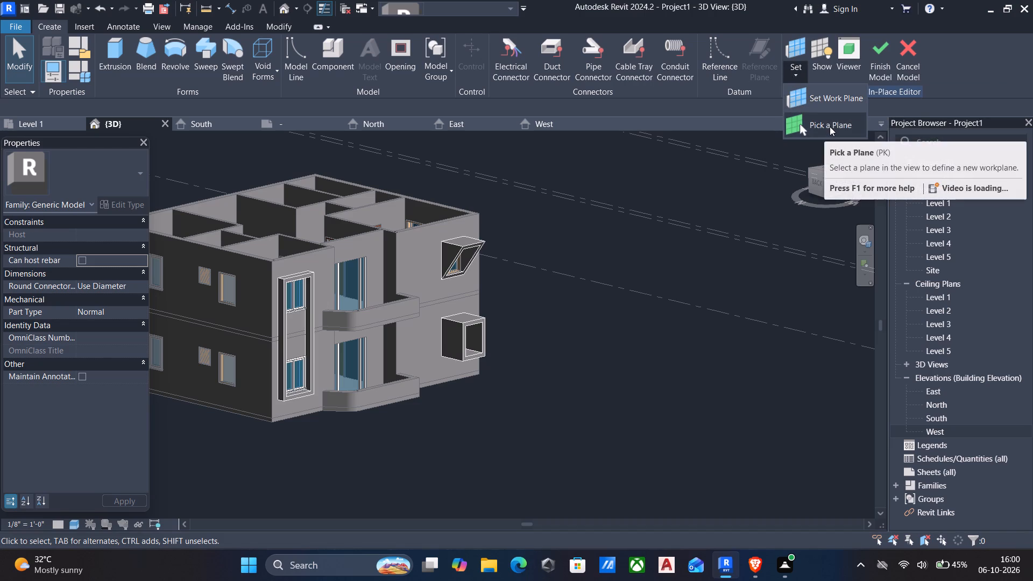
{"action": "left_click", "coordinate": [256, 46]}
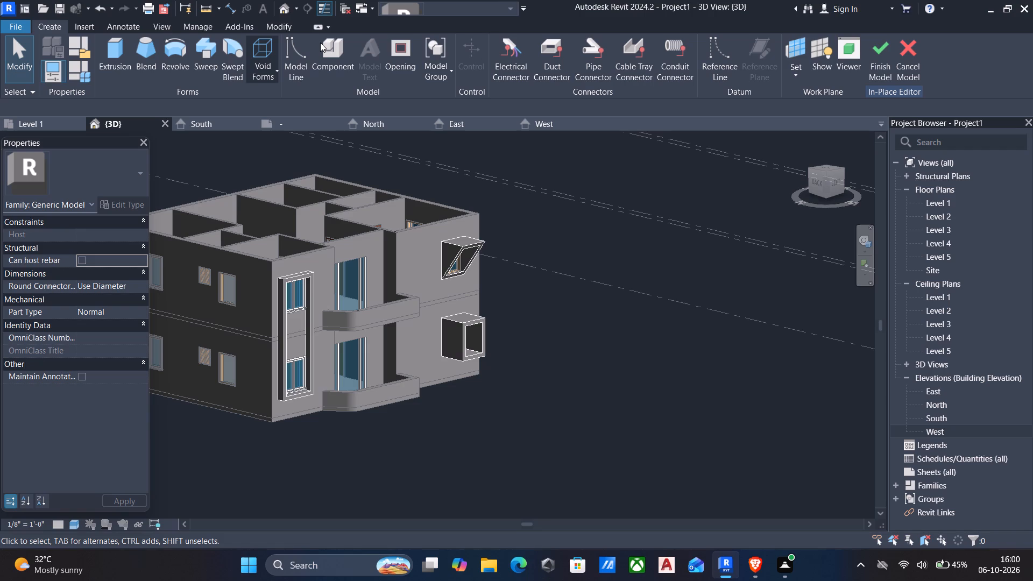
{"action": "left_click", "coordinate": [284, 98]}
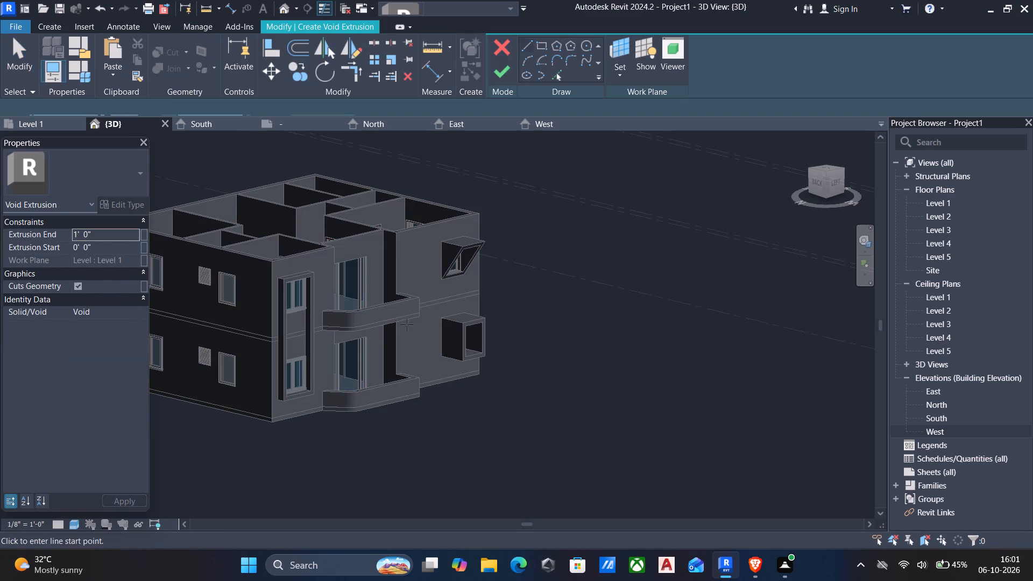
{"action": "left_click", "coordinate": [525, 49]}
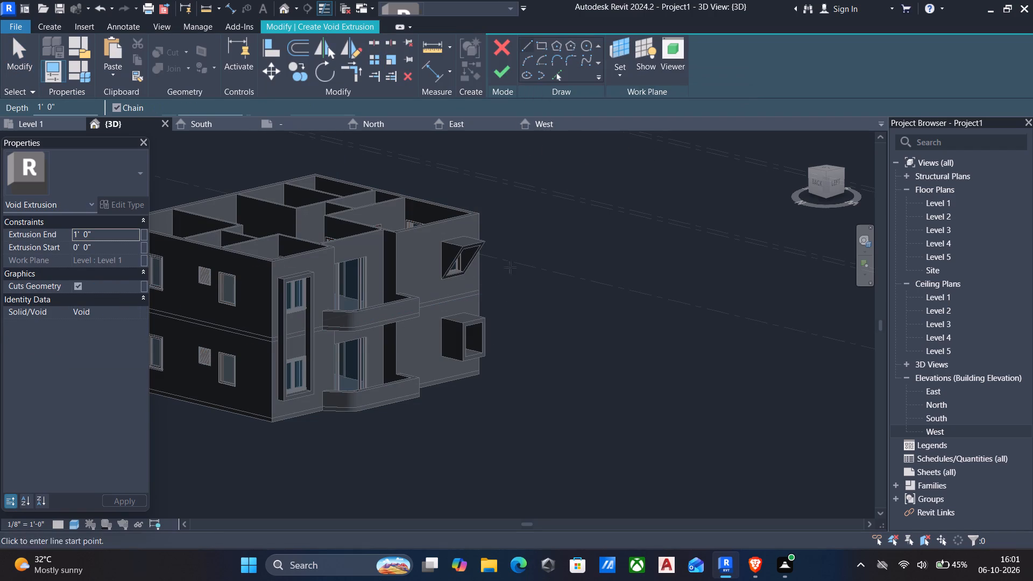
{"action": "scroll", "coordinate": [477, 349], "scroll_direction": "up", "scroll_amount": 6}
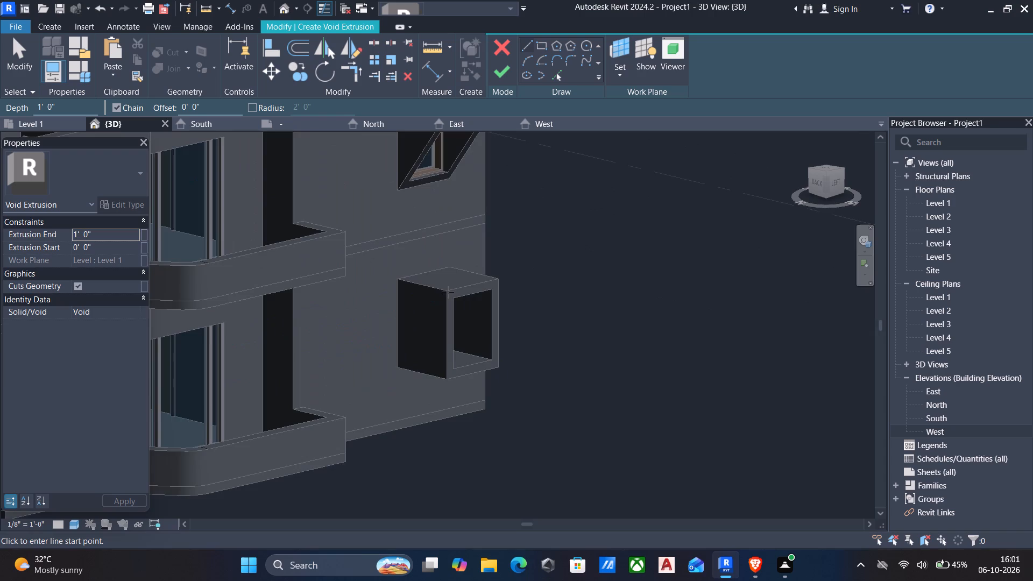
{"action": "scroll", "coordinate": [448, 292], "scroll_direction": "up", "scroll_amount": 3}
{"action": "left_click", "coordinate": [612, 77]}
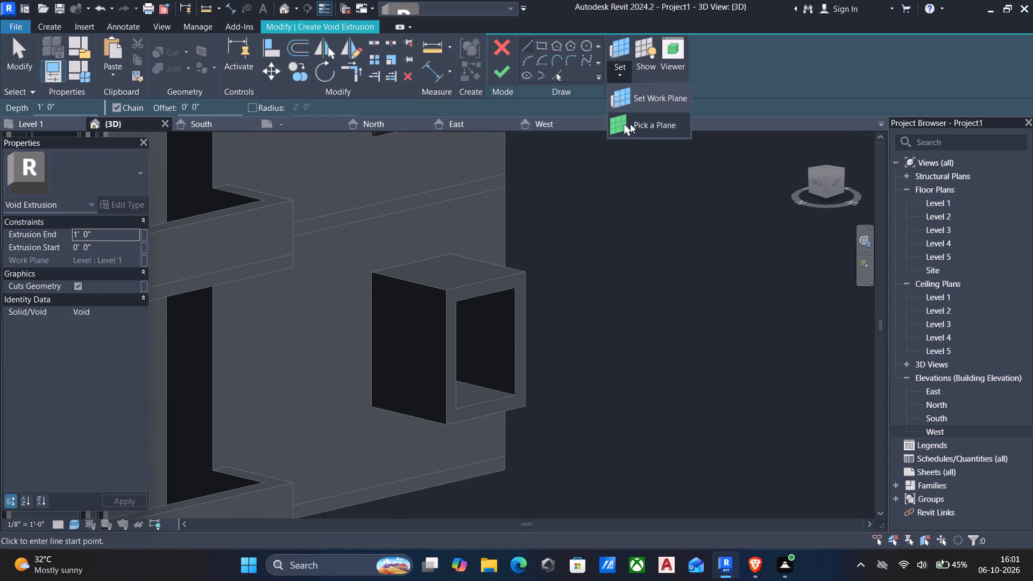
{"action": "left_click", "coordinate": [631, 126]}
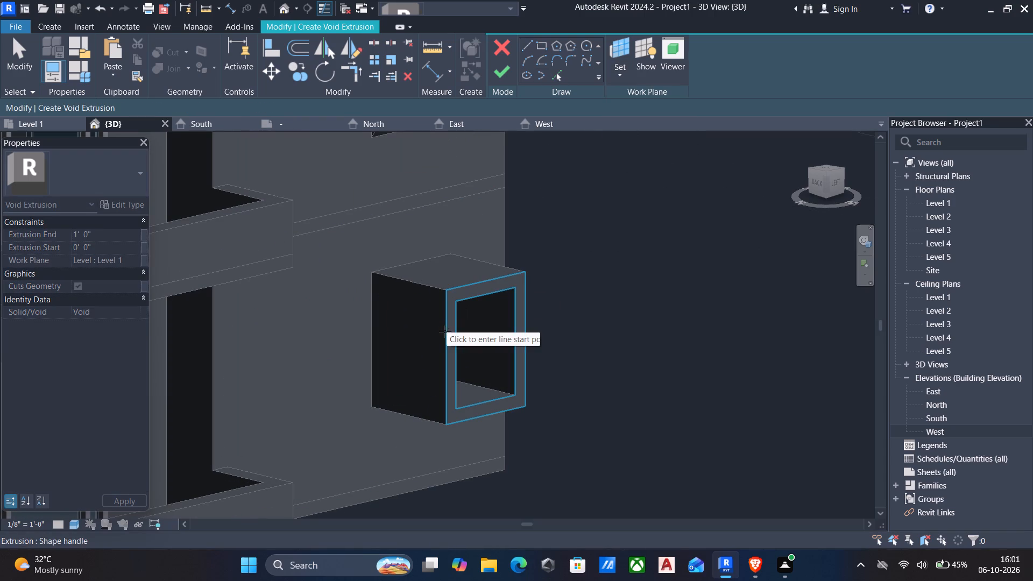
{"action": "left_click", "coordinate": [445, 331]}
Sketch a triangular void profile from the side face's top outer corner to both bottom corners and finish the sketch.
{"action": "left_click", "coordinate": [530, 44]}
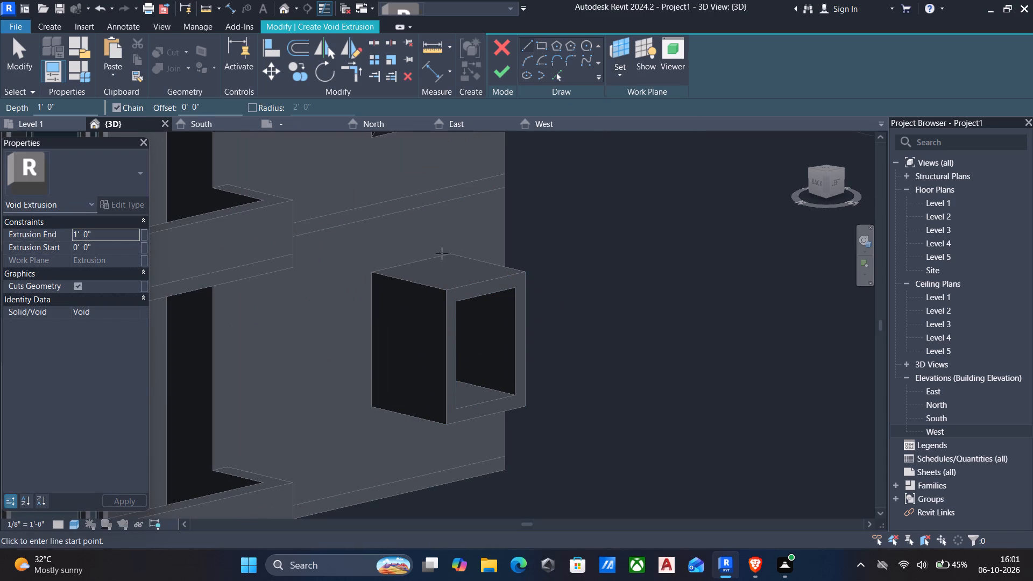
{"action": "left_click", "coordinate": [444, 290]}
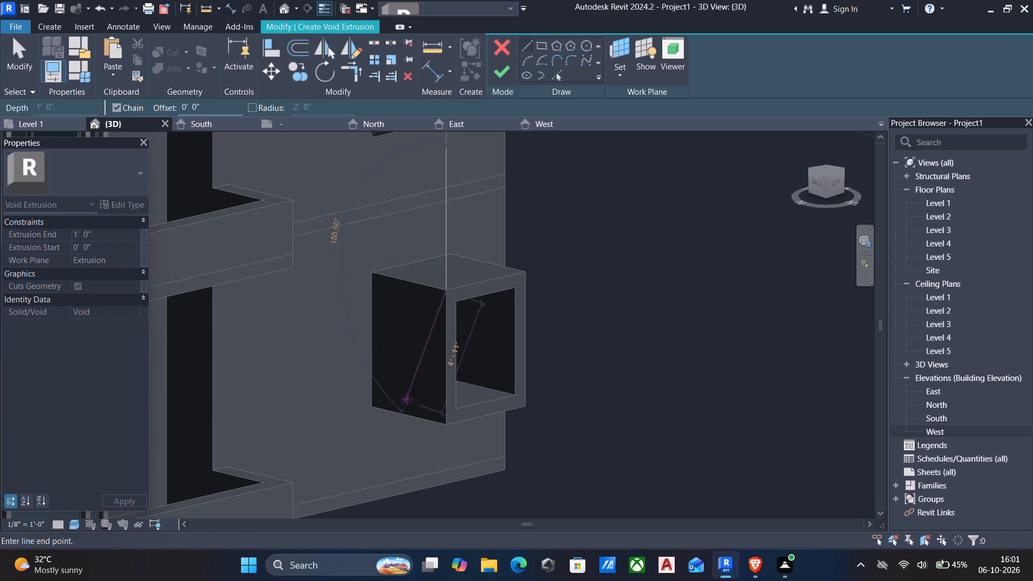
{"action": "left_click", "coordinate": [370, 406]}
{"action": "left_click", "coordinate": [446, 426]}
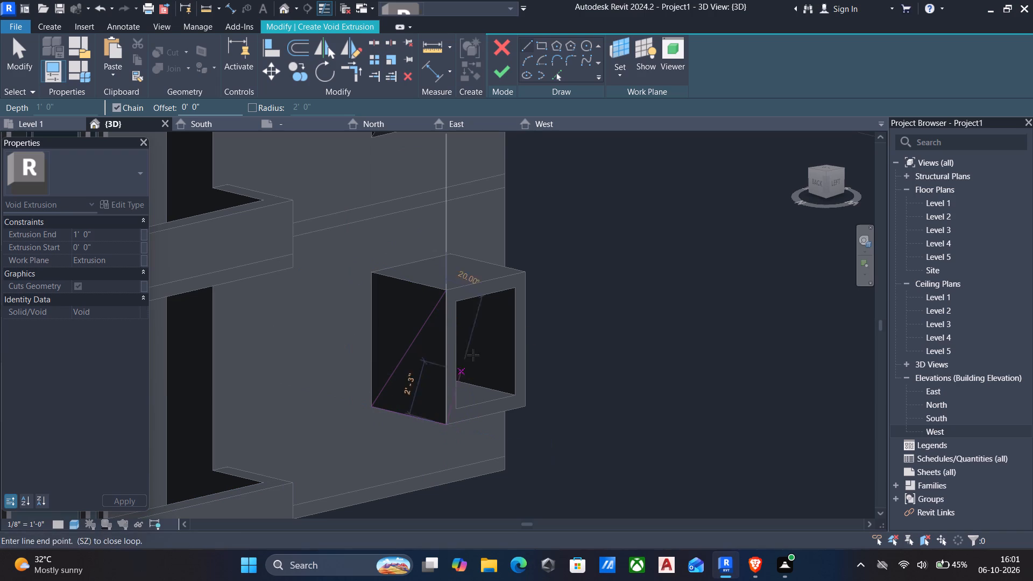
{"action": "left_click", "coordinate": [447, 292]}
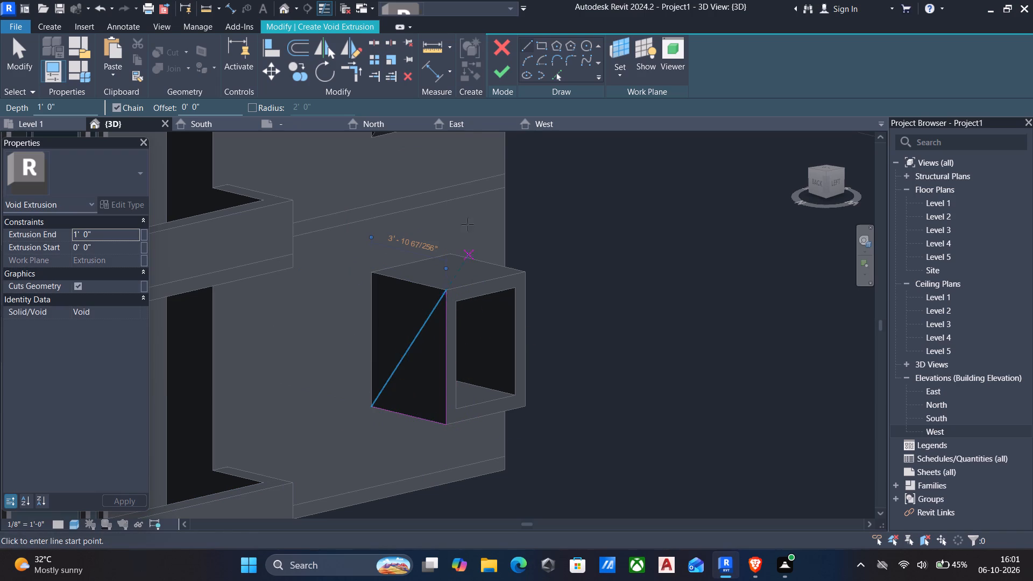
{"action": "left_click", "coordinate": [499, 70]}
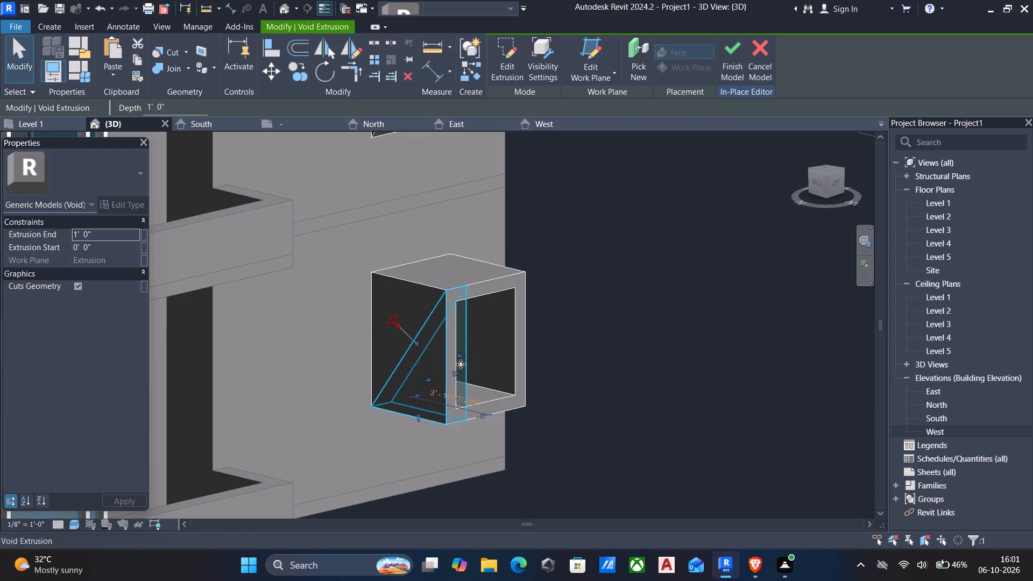
Stretch the void past both sides of the frame, to about 6' 4 1/2" and -2' 8 1/4", and finish the in-place model without saving.
{"action": "left_click_drag", "start_coordinate": [461, 369], "coordinate": [550, 323]}
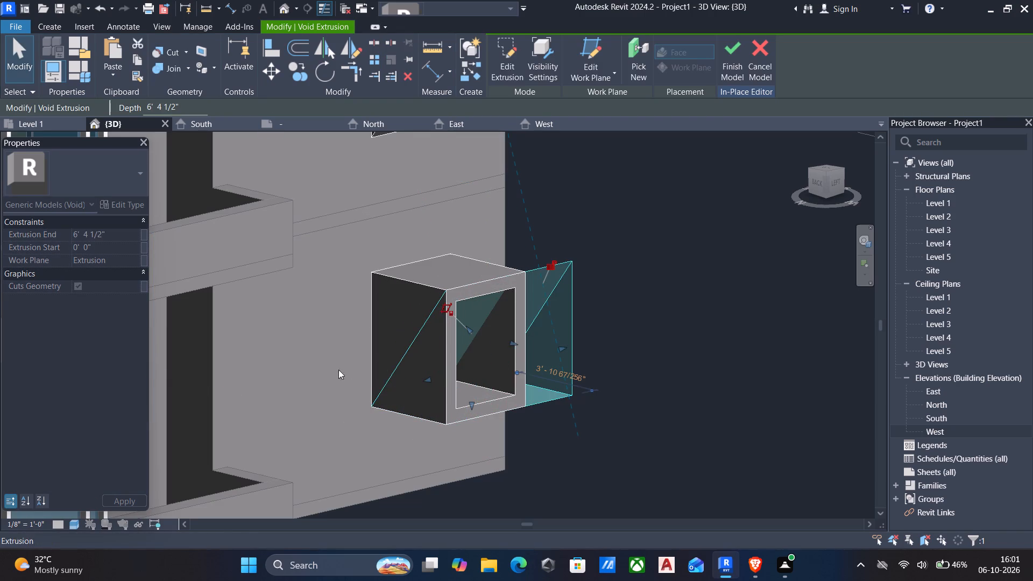
{"action": "left_click_drag", "start_coordinate": [422, 379], "coordinate": [380, 401]}
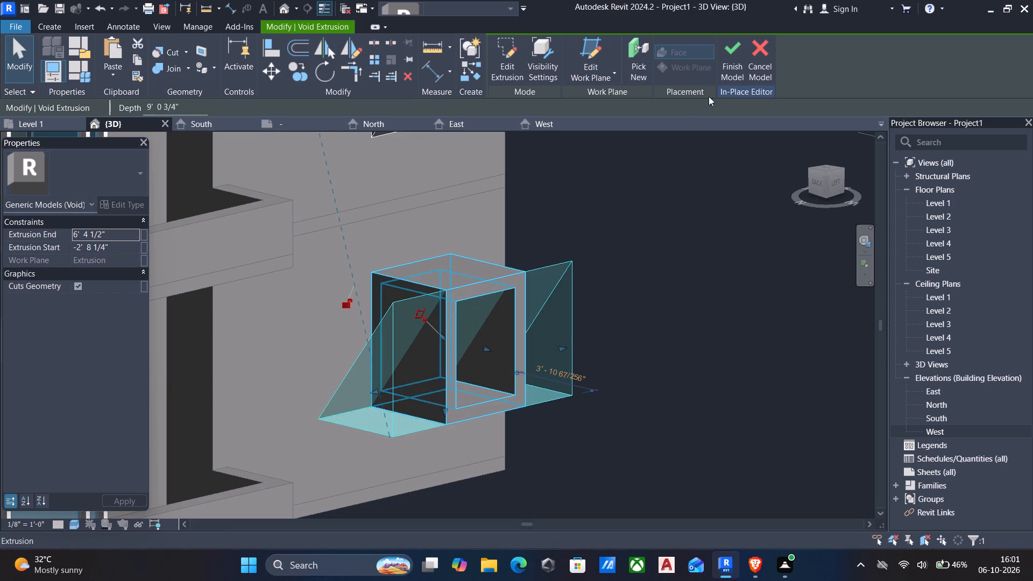
{"action": "left_click", "coordinate": [727, 70]}
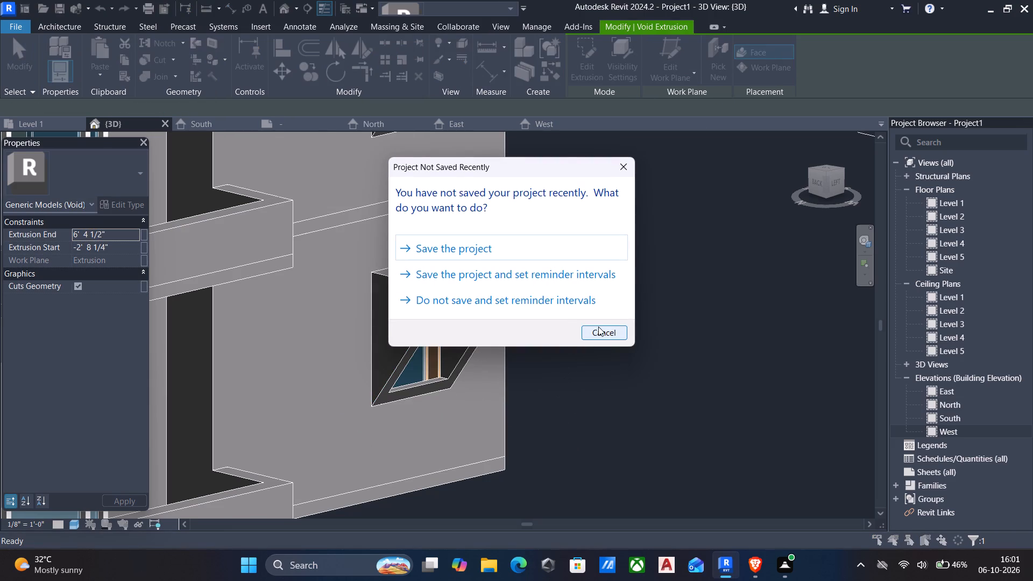
{"action": "left_click", "coordinate": [596, 326]}
Examine the upper and lower diagonally cut window frames on the façade from several angles.
{"action": "scroll", "coordinate": [590, 355], "scroll_direction": "down", "scroll_amount": 4}
{"action": "middle_click_drag", "start_coordinate": [588, 373], "coordinate": [551, 382], "text": "shift"}
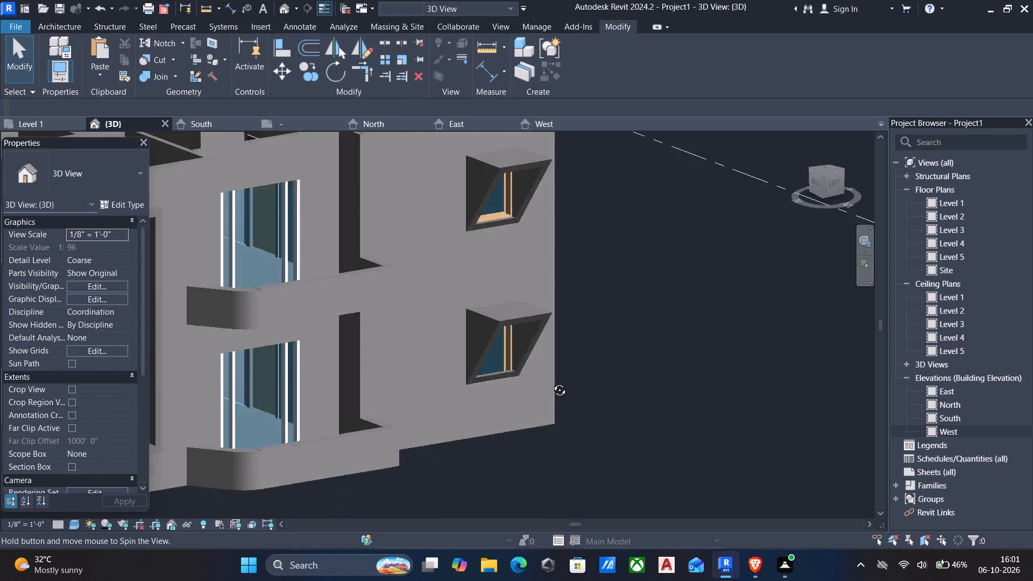
{"action": "middle_click_drag", "start_coordinate": [551, 382], "coordinate": [709, 353], "text": "shift"}
{"action": "scroll", "coordinate": [709, 353], "scroll_direction": "down", "scroll_amount": 2}
{"action": "middle_click_drag", "start_coordinate": [707, 344], "coordinate": [598, 363], "text": "shift"}
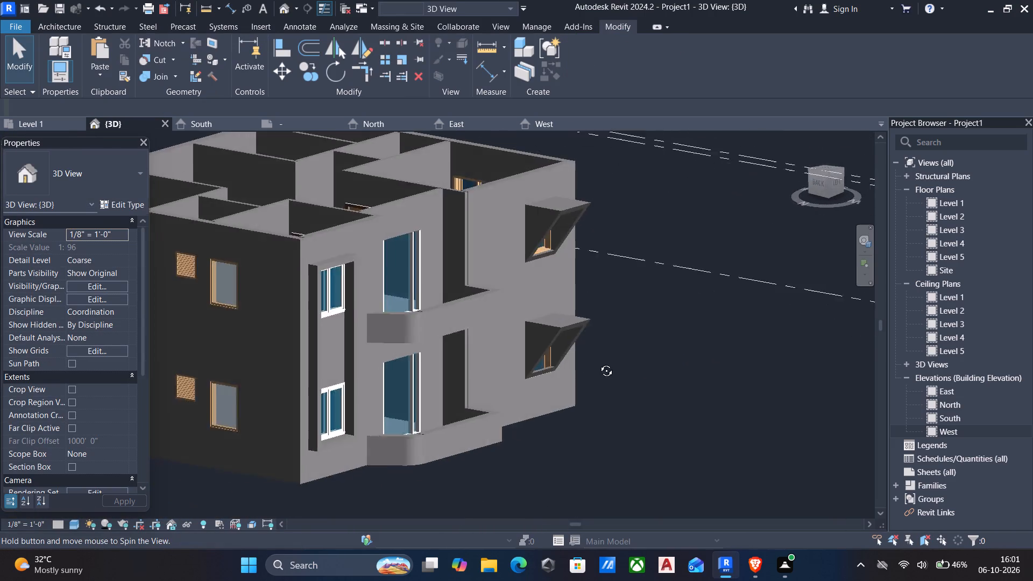
{"action": "middle_click_drag", "start_coordinate": [598, 363], "coordinate": [559, 353], "text": "shift"}
{"action": "middle_click_drag", "start_coordinate": [603, 391], "coordinate": [565, 398], "text": "shift"}
{"action": "scroll", "coordinate": [565, 398], "scroll_direction": "up", "scroll_amount": 1, "text": "shift"}
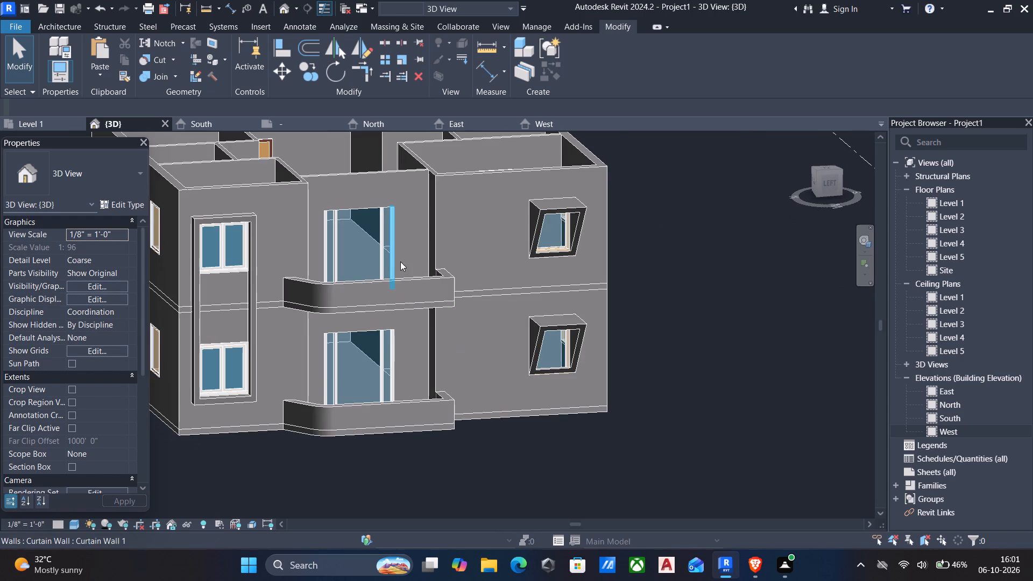
Open the Level 2 floor plan and start a railing path sketch.
{"action": "double_click", "coordinate": [965, 212]}
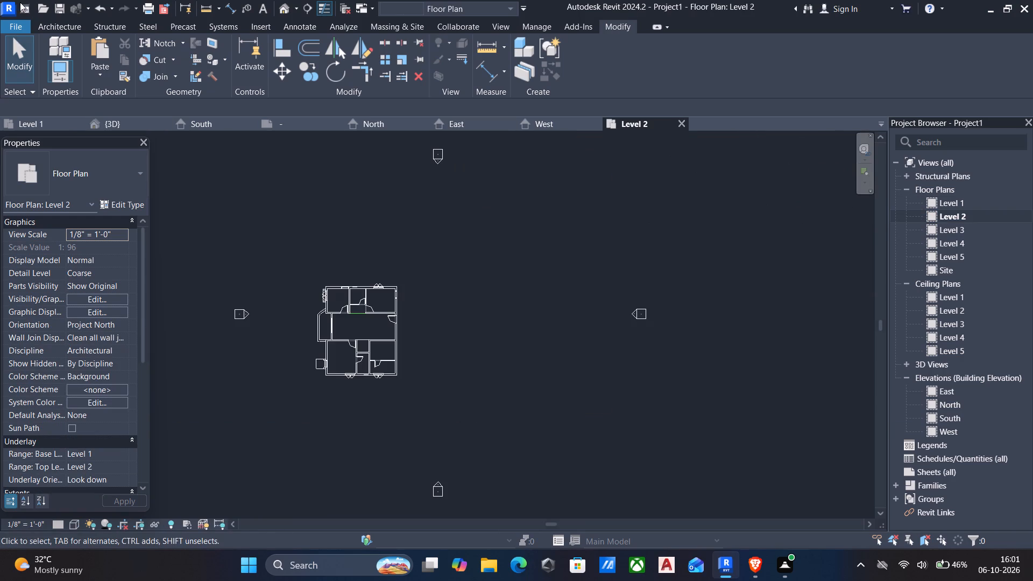
{"action": "left_click", "coordinate": [69, 23]}
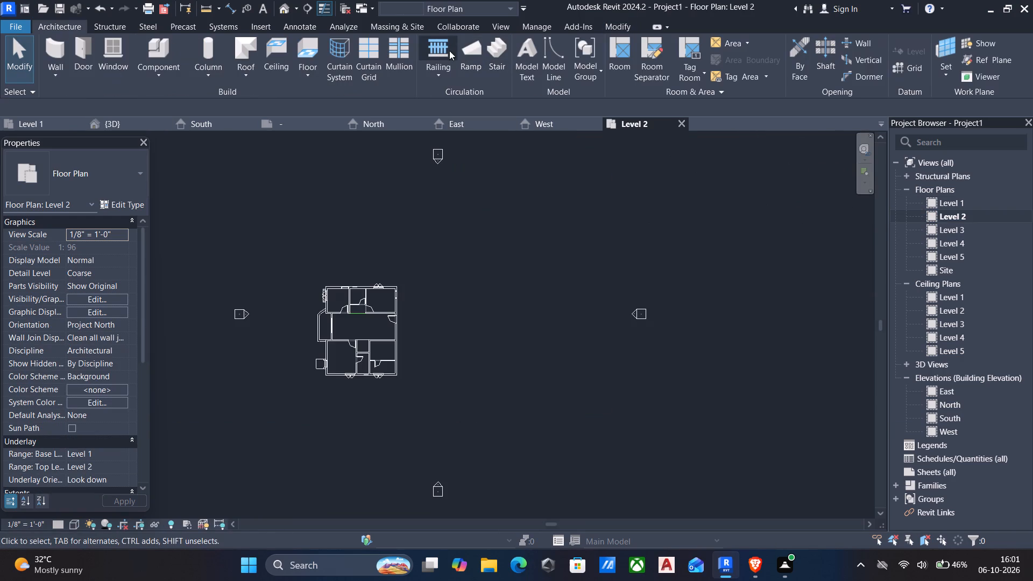
{"action": "left_click", "coordinate": [435, 46]}
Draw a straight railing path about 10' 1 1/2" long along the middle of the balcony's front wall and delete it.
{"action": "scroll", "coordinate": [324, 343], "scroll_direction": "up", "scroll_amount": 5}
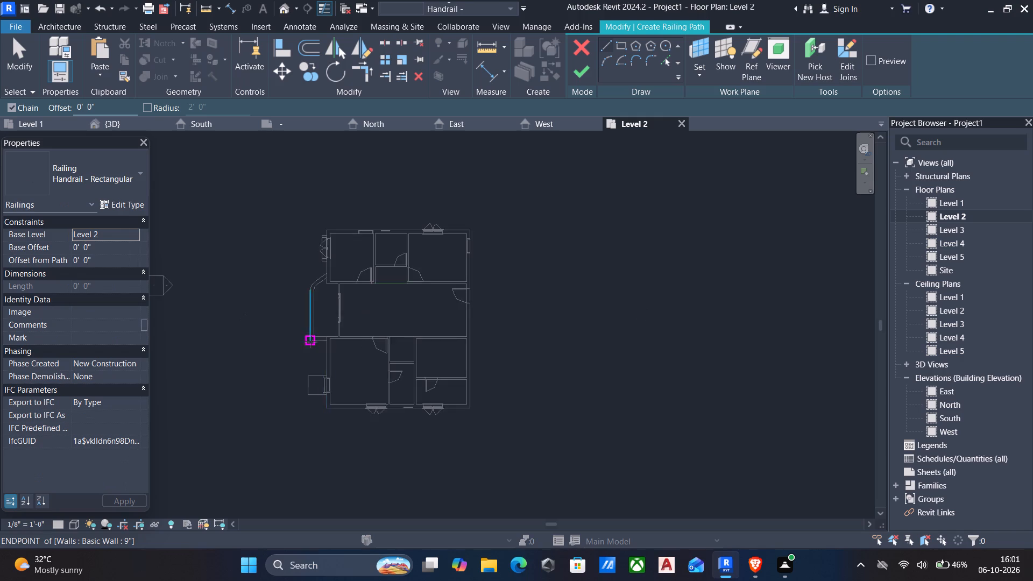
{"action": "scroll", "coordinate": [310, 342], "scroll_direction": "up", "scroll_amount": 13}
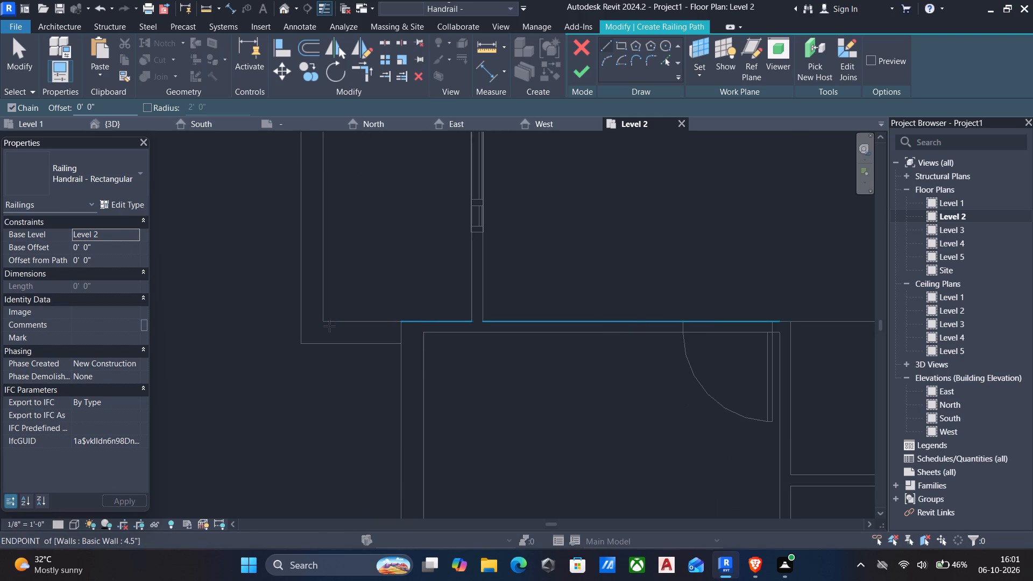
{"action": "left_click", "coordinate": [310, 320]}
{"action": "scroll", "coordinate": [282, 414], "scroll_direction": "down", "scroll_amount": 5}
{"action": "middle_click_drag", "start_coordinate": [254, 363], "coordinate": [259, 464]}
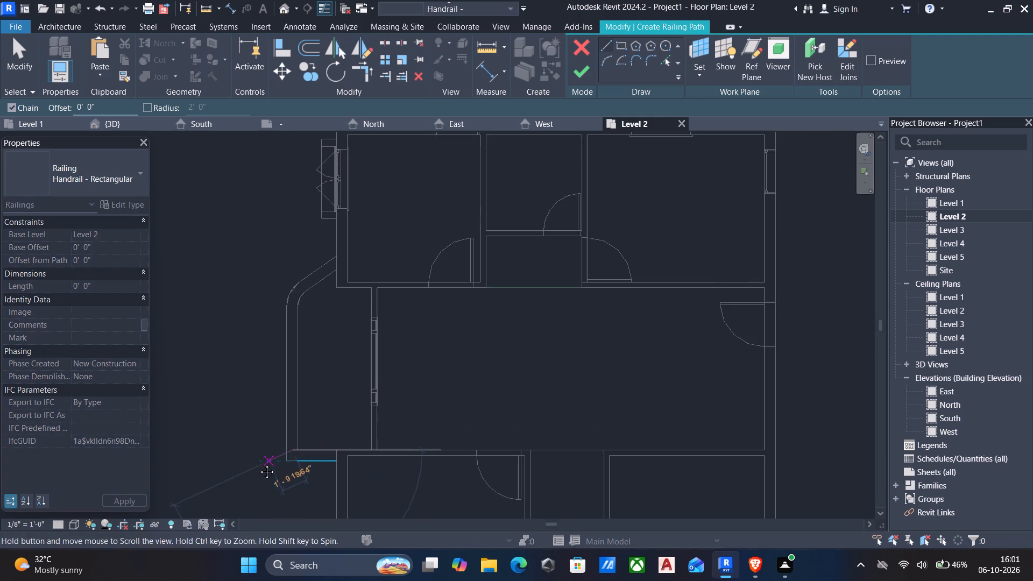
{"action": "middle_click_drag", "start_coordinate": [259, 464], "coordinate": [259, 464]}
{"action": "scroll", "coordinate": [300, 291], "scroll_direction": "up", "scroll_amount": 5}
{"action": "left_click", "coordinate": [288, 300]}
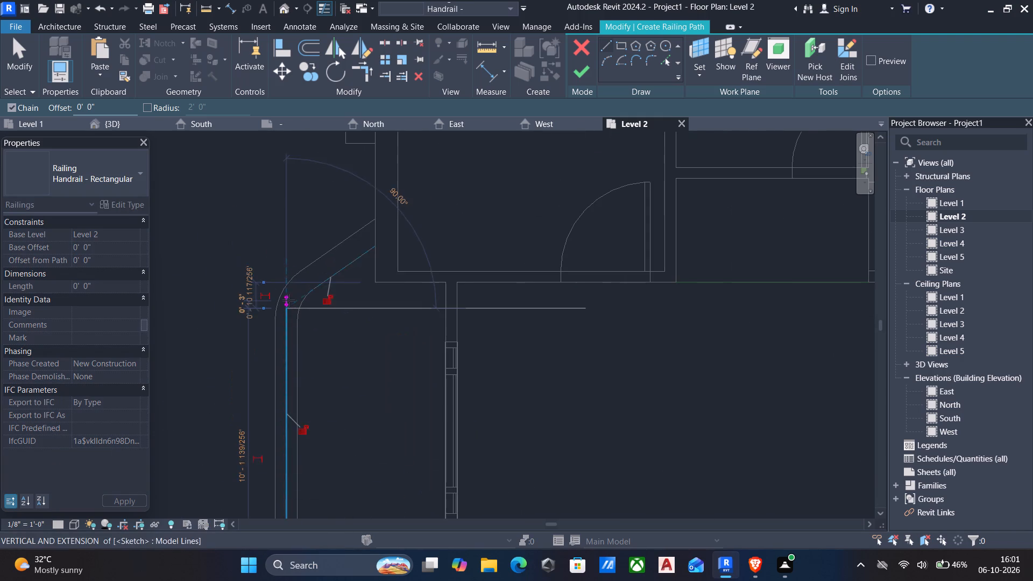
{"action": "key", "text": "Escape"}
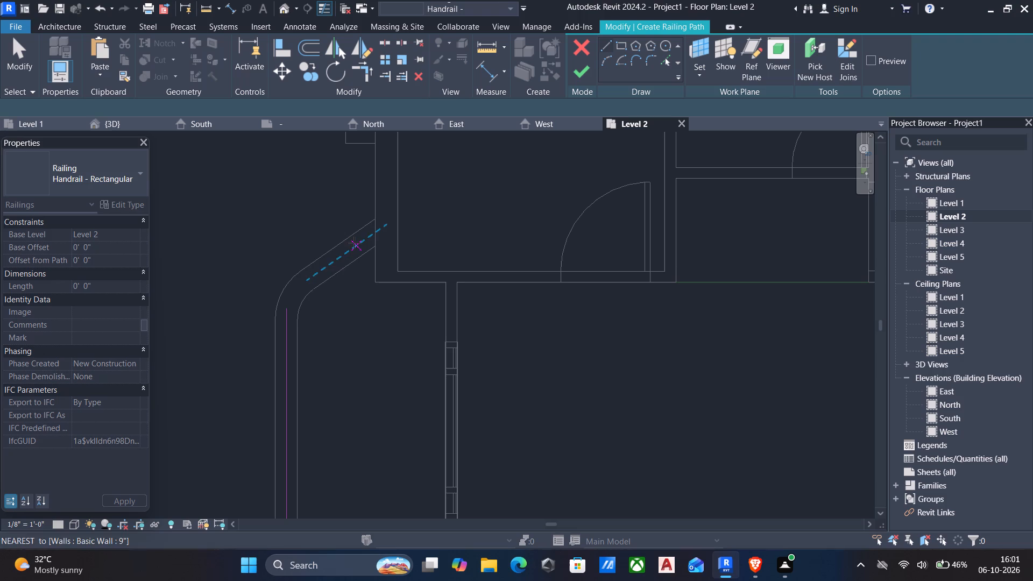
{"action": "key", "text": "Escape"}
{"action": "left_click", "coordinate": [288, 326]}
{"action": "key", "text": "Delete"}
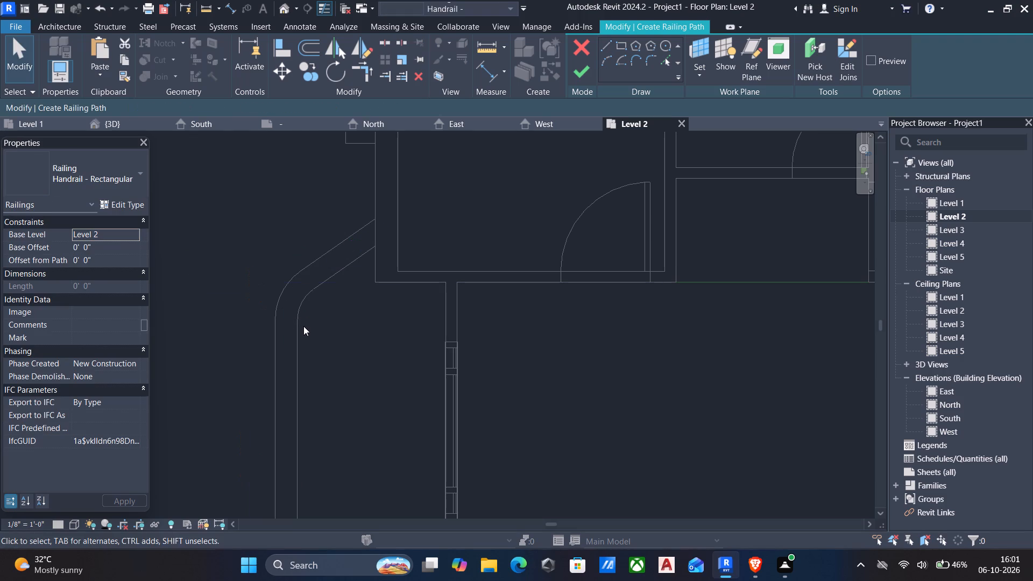
Create the Level 2 railing from the balcony wall's straight, curved and diagonal outer edges using Pick Lines, and finish the path.
{"action": "left_click", "coordinate": [659, 56]}
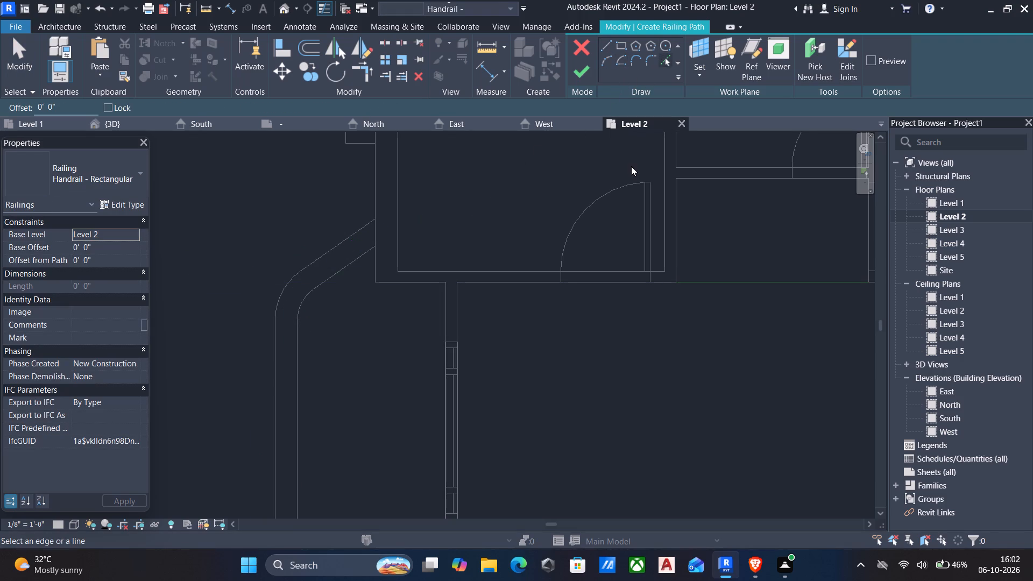
{"action": "scroll", "coordinate": [522, 251], "scroll_direction": "down", "scroll_amount": 4}
{"action": "middle_click_drag", "start_coordinate": [440, 291], "coordinate": [457, 265]}
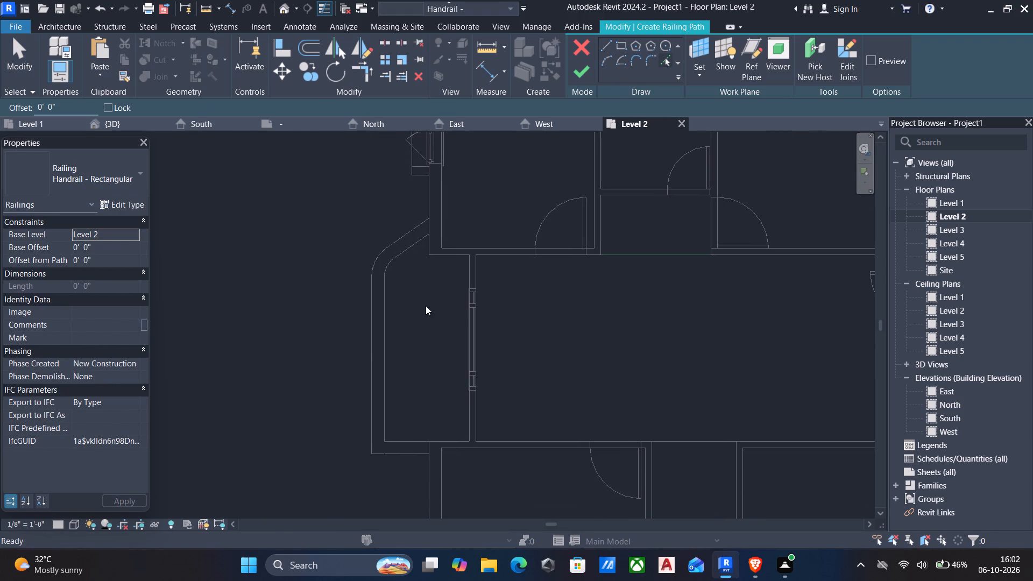
{"action": "left_click", "coordinate": [375, 350]}
{"action": "left_click", "coordinate": [379, 254]}
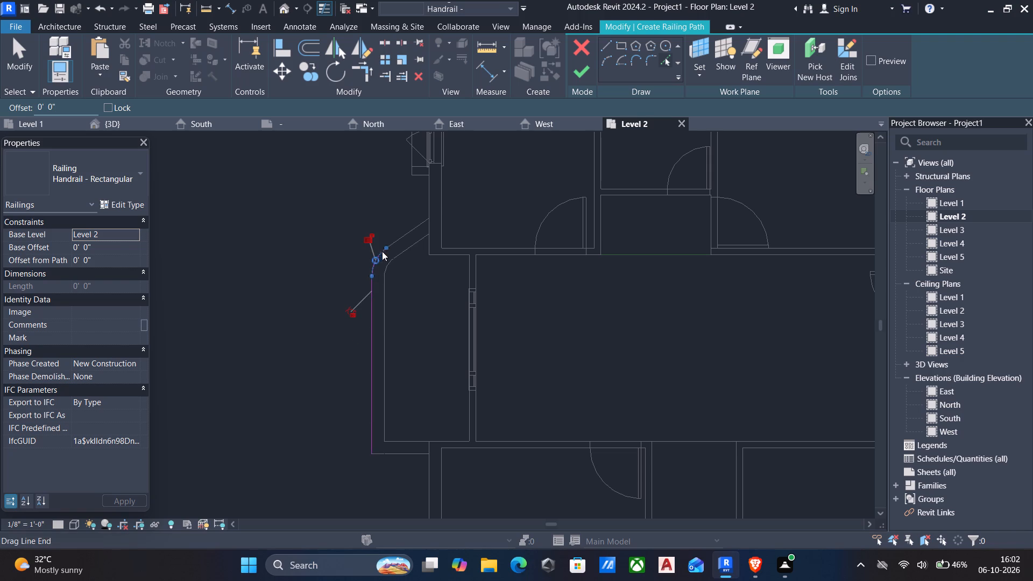
{"action": "left_click", "coordinate": [410, 235]}
{"action": "key", "text": "Escape"}
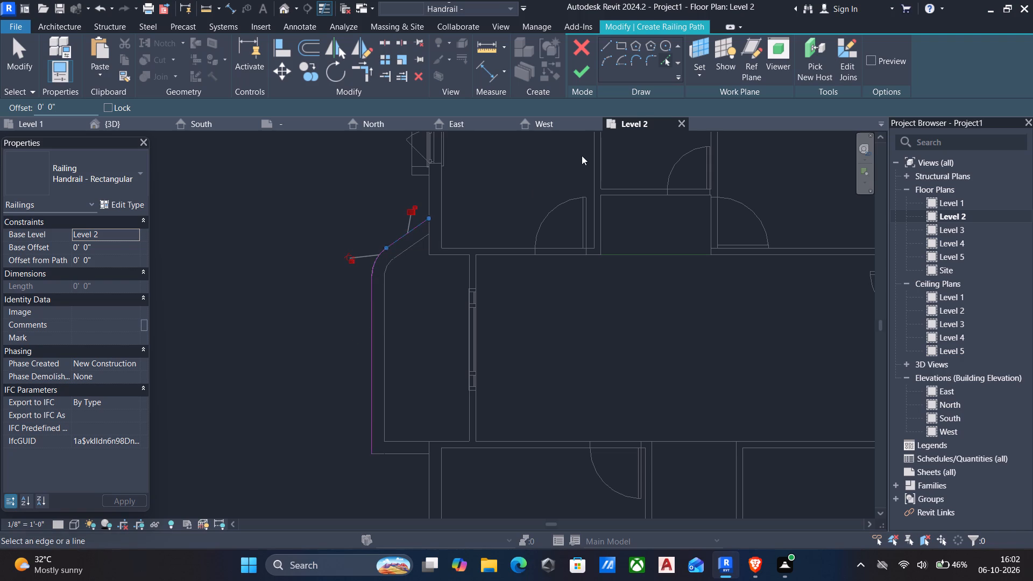
{"action": "left_click", "coordinate": [577, 69]}
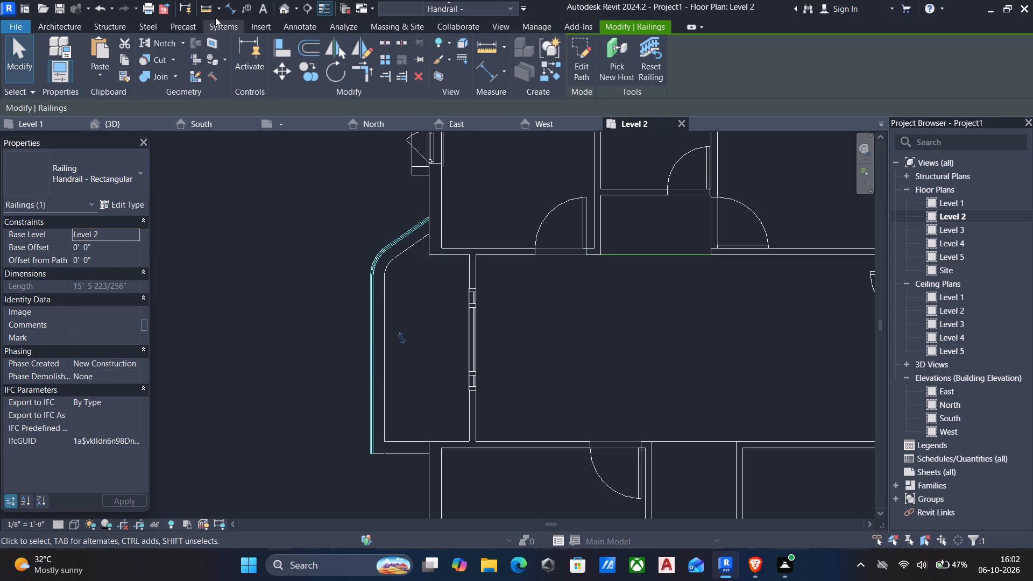
Open the 3D view and inspect the new Level 2 balcony railing and its Base Offset.
{"action": "left_click", "coordinate": [285, 9]}
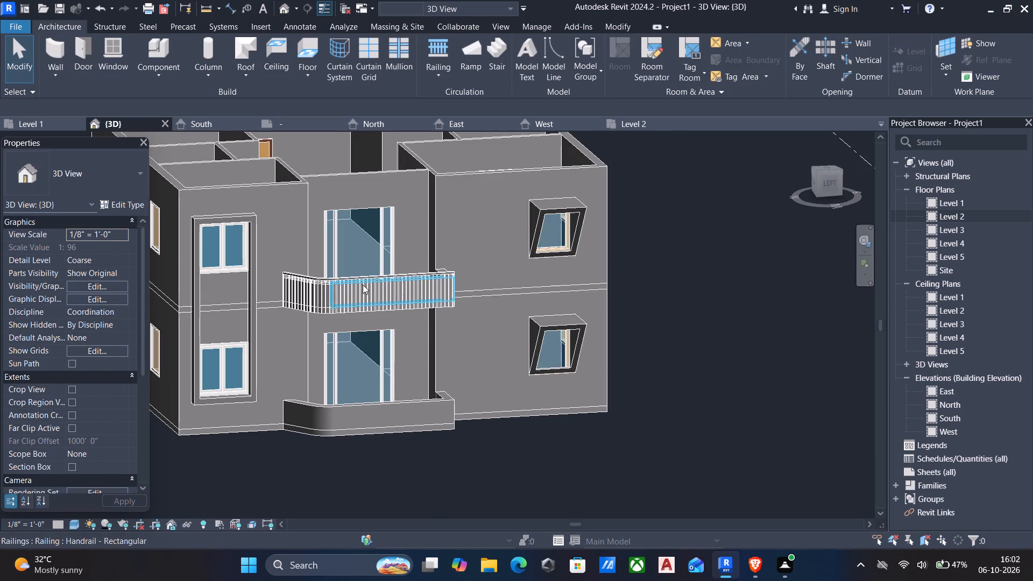
{"action": "middle_click_drag", "start_coordinate": [363, 285], "coordinate": [247, 306], "text": "shift"}
{"action": "scroll", "coordinate": [414, 256], "scroll_direction": "up", "scroll_amount": 4}
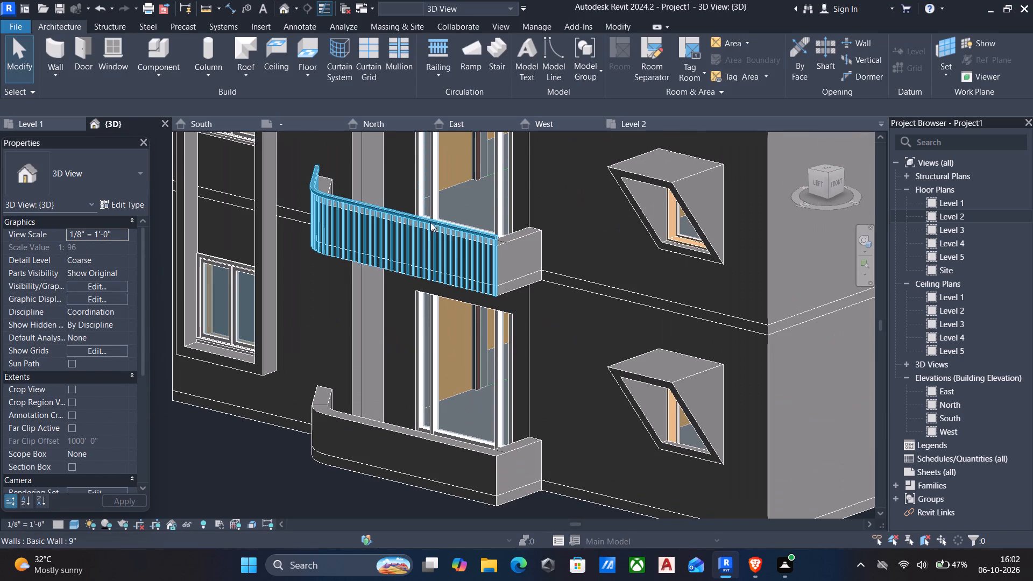
{"action": "left_click", "coordinate": [437, 223]}
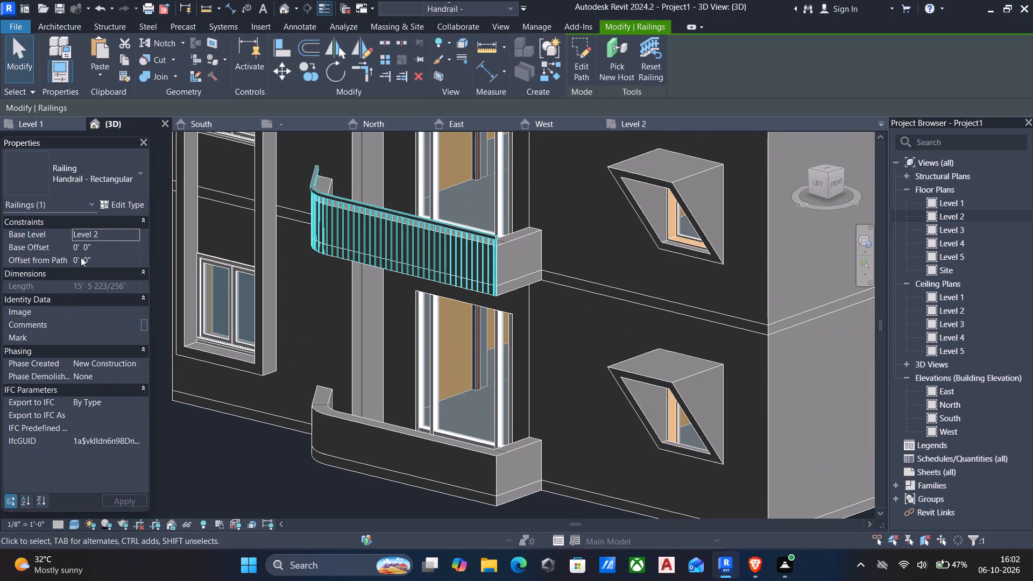
{"action": "left_click", "coordinate": [130, 246]}
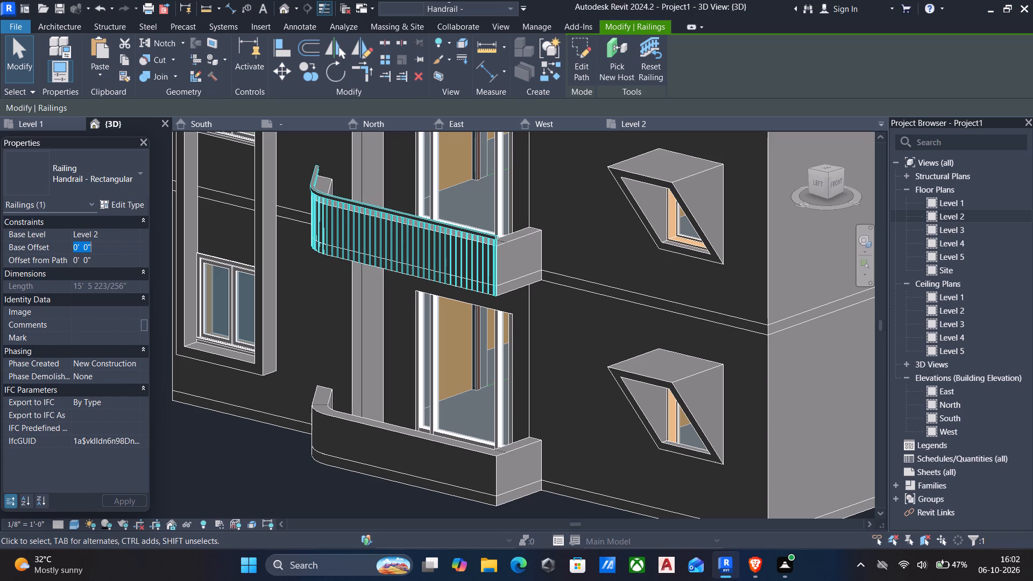
{"action": "key", "text": "Escape"}
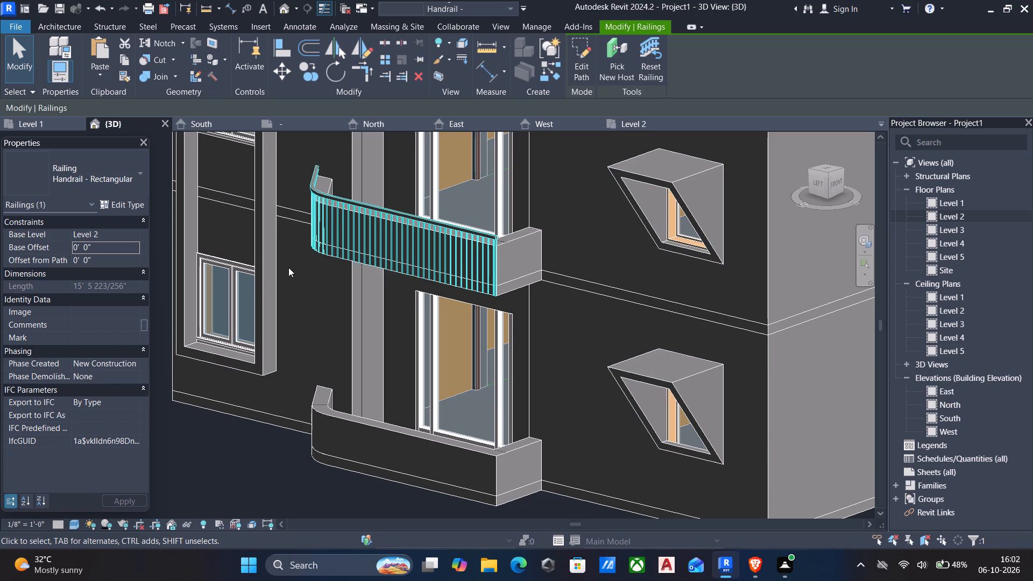
Examine the Level 2 balcony's short end wall and the railing in front of it from several angles.
{"action": "left_click", "coordinate": [520, 242]}
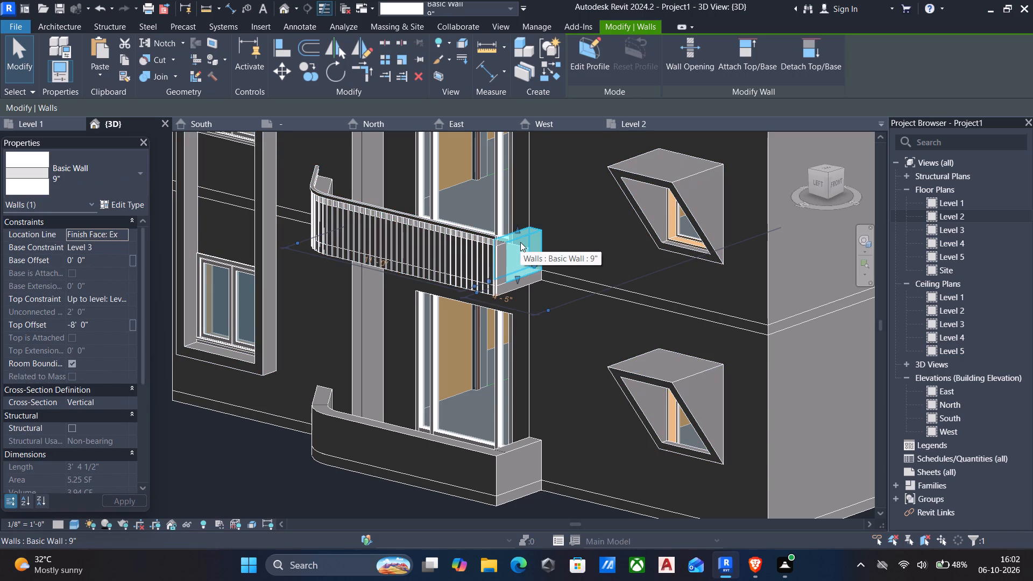
{"action": "scroll", "coordinate": [681, 244], "scroll_direction": "down", "scroll_amount": 2}
{"action": "middle_click_drag", "start_coordinate": [564, 331], "coordinate": [662, 323], "text": "shift"}
{"action": "middle_click_drag", "start_coordinate": [436, 293], "coordinate": [292, 341], "text": "shift"}
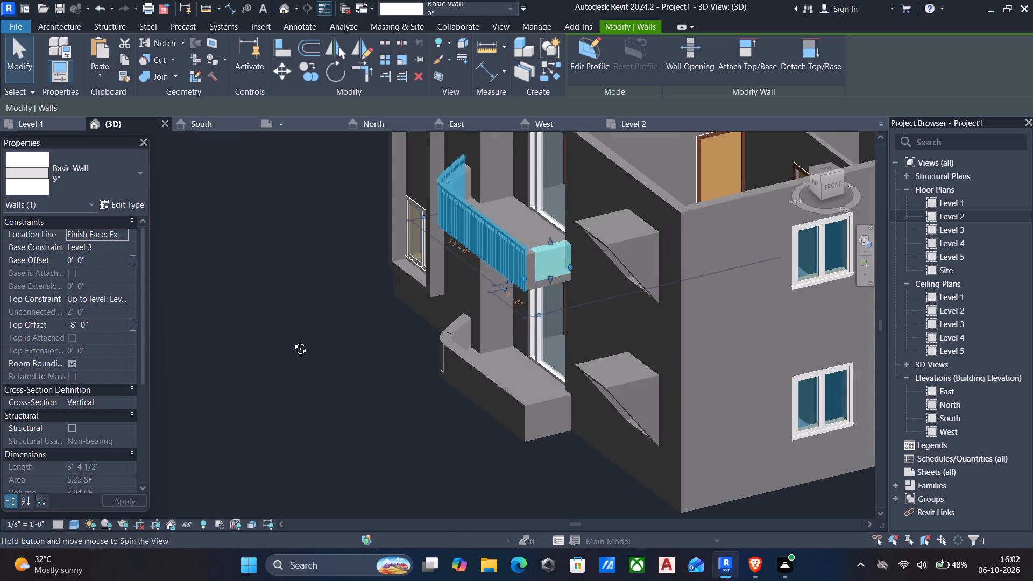
{"action": "middle_click_drag", "start_coordinate": [292, 341], "coordinate": [441, 498], "text": "shift"}
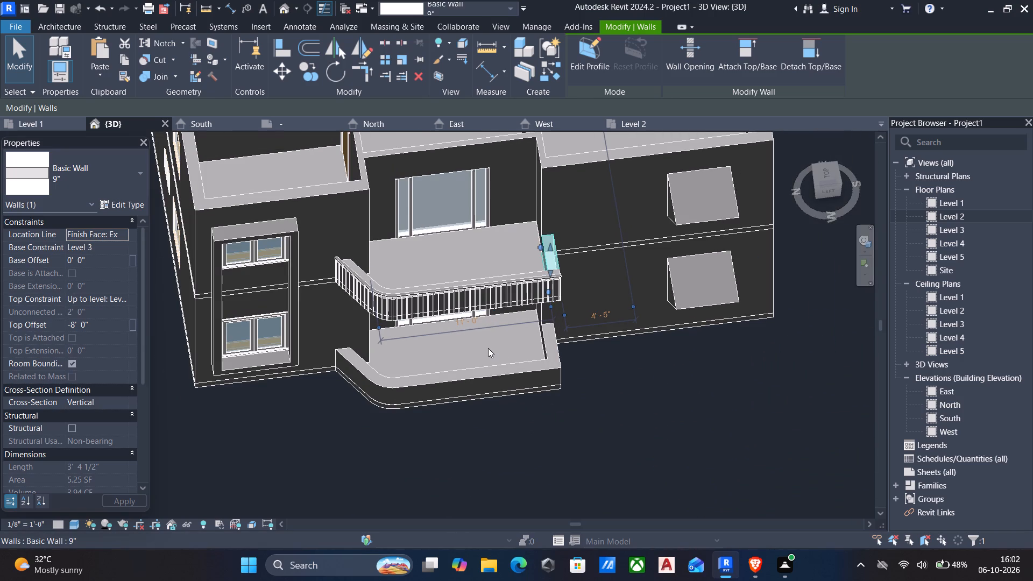
{"action": "middle_click_drag", "start_coordinate": [488, 348], "coordinate": [423, 355], "text": "shift"}
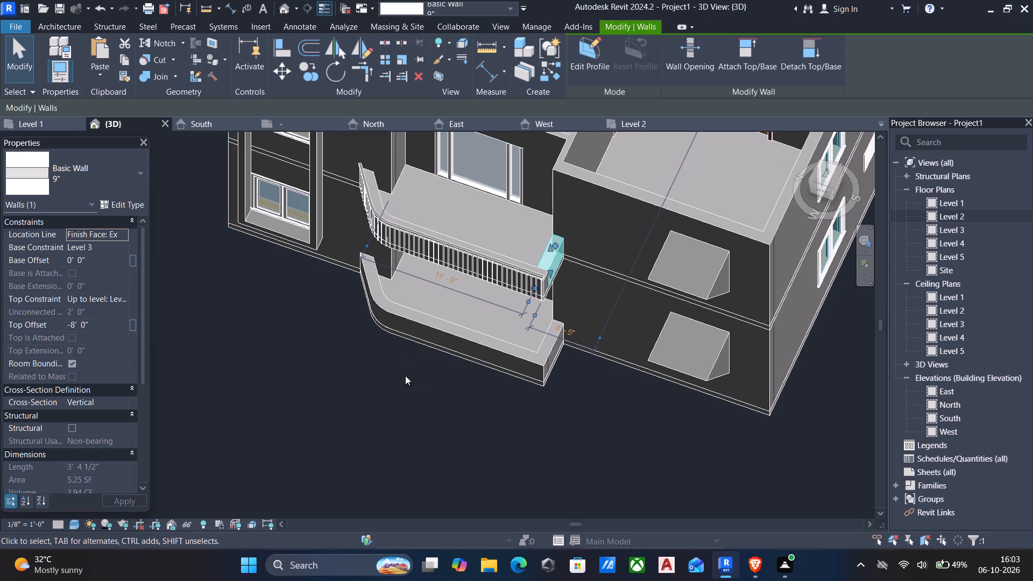
{"action": "middle_click_drag", "start_coordinate": [421, 401], "coordinate": [353, 407], "text": "shift"}
{"action": "middle_click_drag", "start_coordinate": [380, 337], "coordinate": [355, 335]}
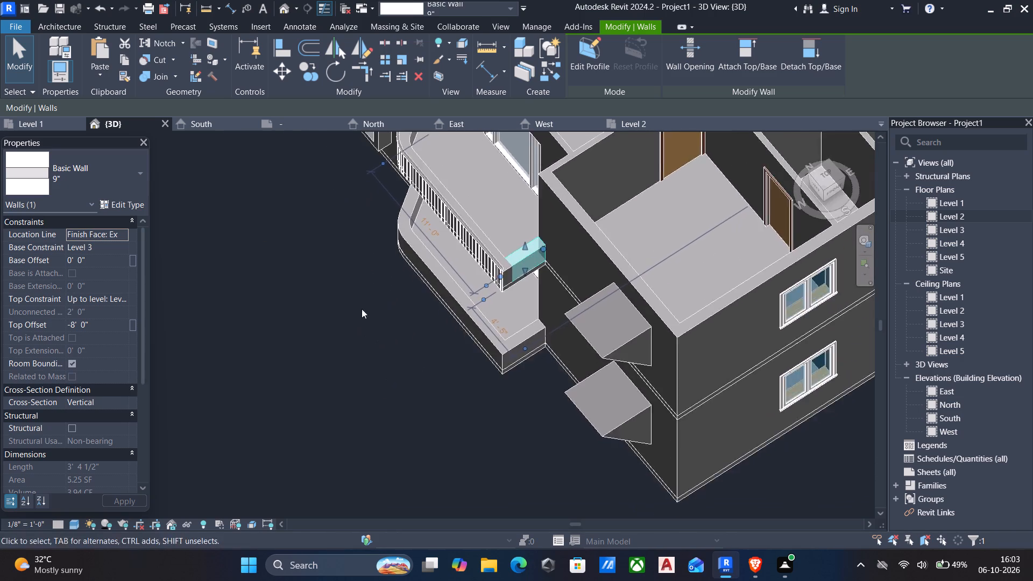
{"action": "middle_click_drag", "start_coordinate": [362, 304], "coordinate": [360, 462]}
{"action": "scroll", "coordinate": [360, 462], "scroll_direction": "up", "scroll_amount": 1}
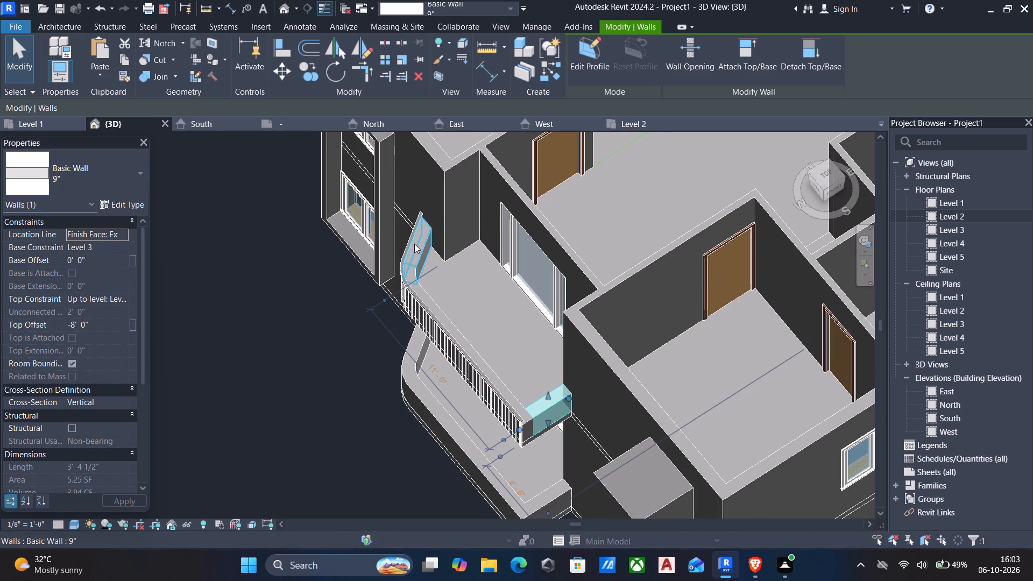
Set the Top Offset of the four Level 2 balcony parapet walls (diagonal, curved, front and short end) to -9'.
{"action": "left_click", "coordinate": [423, 250]}
{"action": "scroll", "coordinate": [421, 361], "scroll_direction": "down", "scroll_amount": 1}
{"action": "middle_click_drag", "start_coordinate": [422, 365], "coordinate": [387, 372], "text": "shift"}
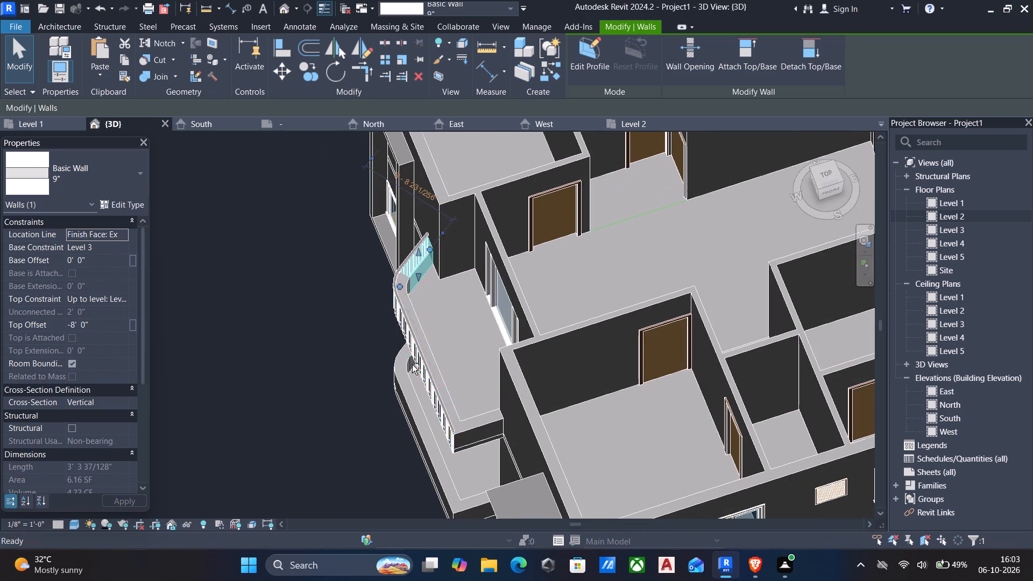
{"action": "left_click", "coordinate": [427, 335], "text": "ctrl"}
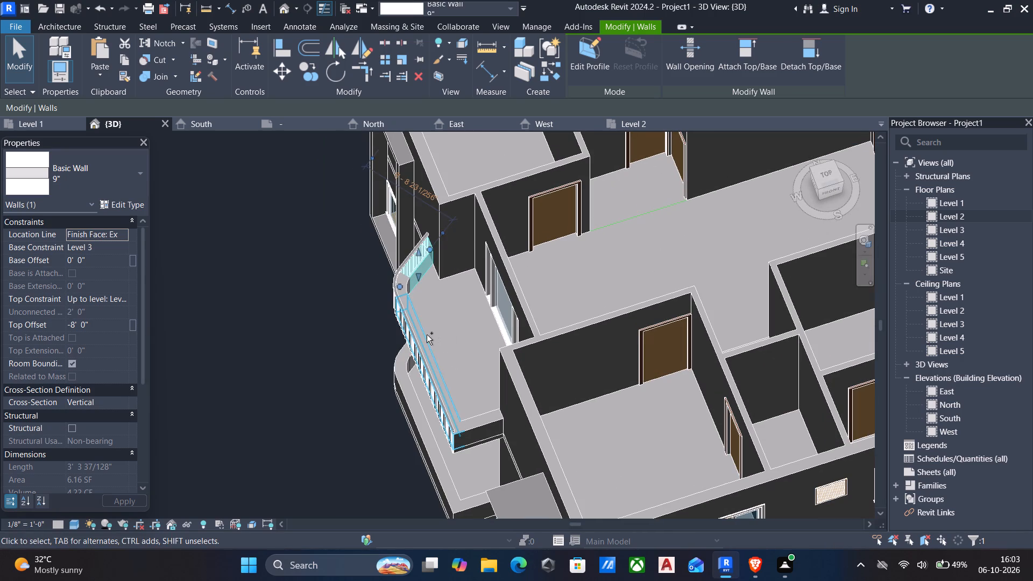
{"action": "left_click", "coordinate": [405, 282], "text": "ctrl"}
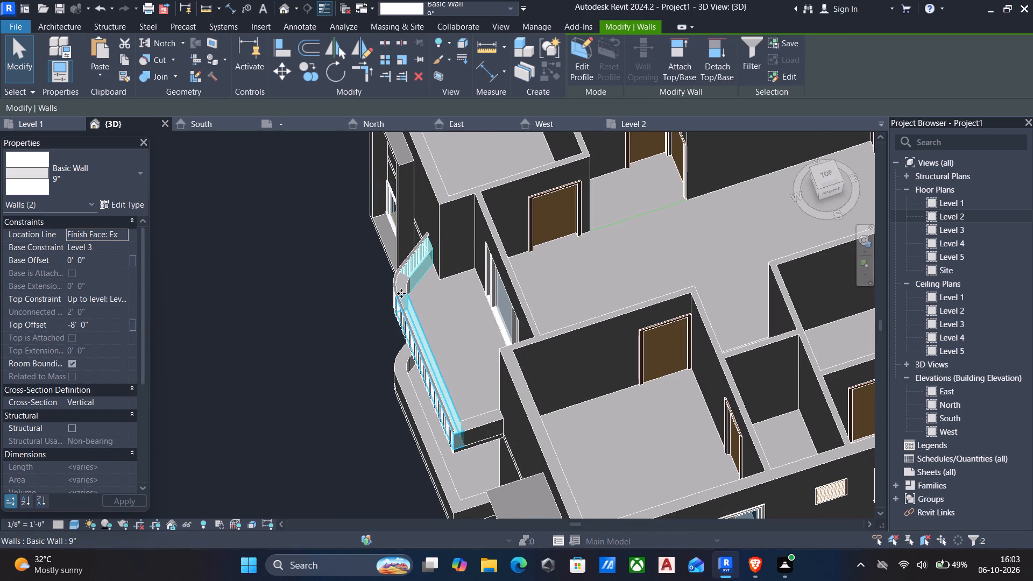
{"action": "left_click", "coordinate": [401, 293], "text": "ctrl"}
{"action": "left_click", "coordinate": [404, 275], "text": "ctrl"}
{"action": "left_click", "coordinate": [408, 288], "text": "ctrl"}
{"action": "scroll", "coordinate": [408, 288], "scroll_direction": "down", "scroll_amount": 1, "text": "ctrl"}
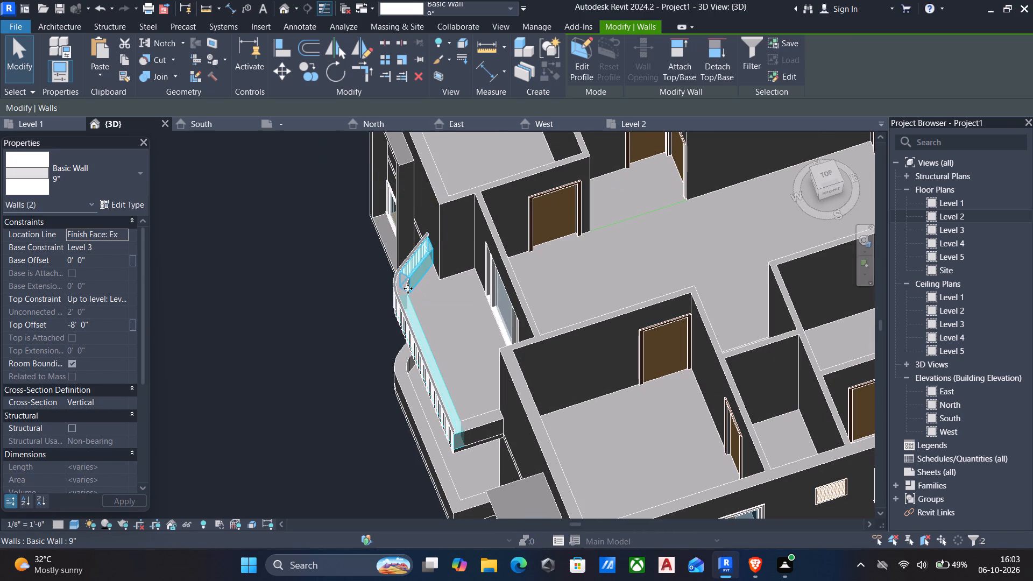
{"action": "scroll", "coordinate": [408, 288], "scroll_direction": "up", "scroll_amount": 4, "text": "ctrl"}
{"action": "scroll", "coordinate": [408, 288], "scroll_direction": "up", "scroll_amount": 4}
{"action": "left_click", "coordinate": [401, 282], "text": "ctrl"}
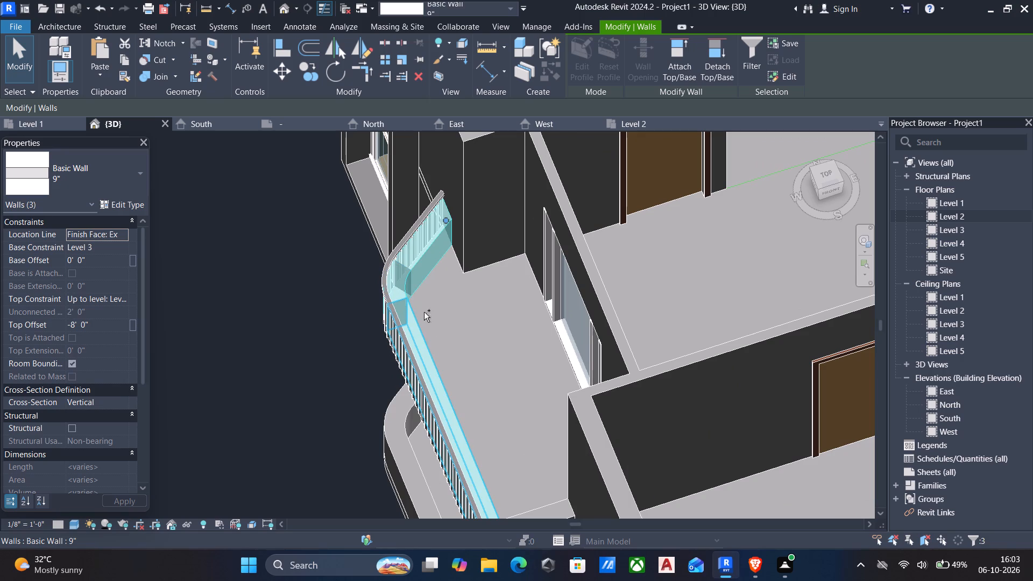
{"action": "scroll", "coordinate": [447, 362], "scroll_direction": "down", "scroll_amount": 4, "text": "ctrl"}
{"action": "scroll", "coordinate": [461, 394], "scroll_direction": "down", "scroll_amount": 4}
{"action": "left_click", "coordinate": [505, 465], "text": "ctrl"}
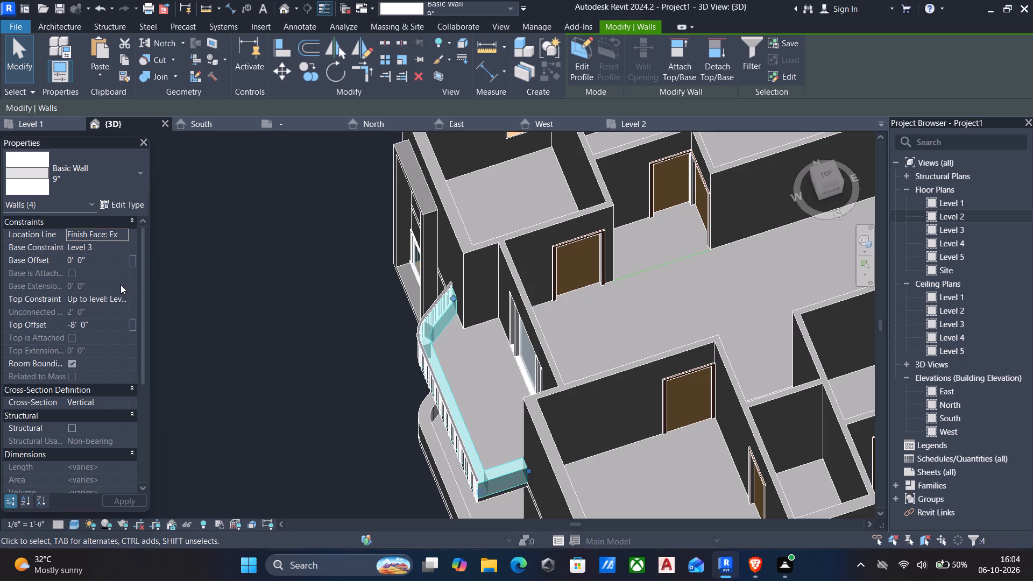
{"action": "left_click", "coordinate": [106, 323]}
{"action": "type", "text": "-9"}
{"action": "key", "text": "apostrophe"}
{"action": "key", "text": "Return"}
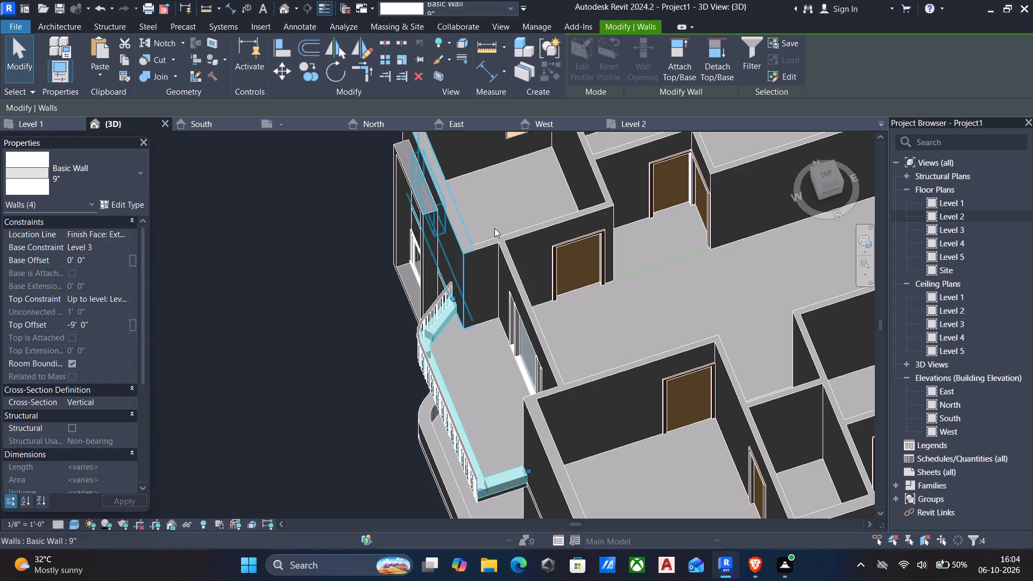
{"action": "key", "text": "Escape"}
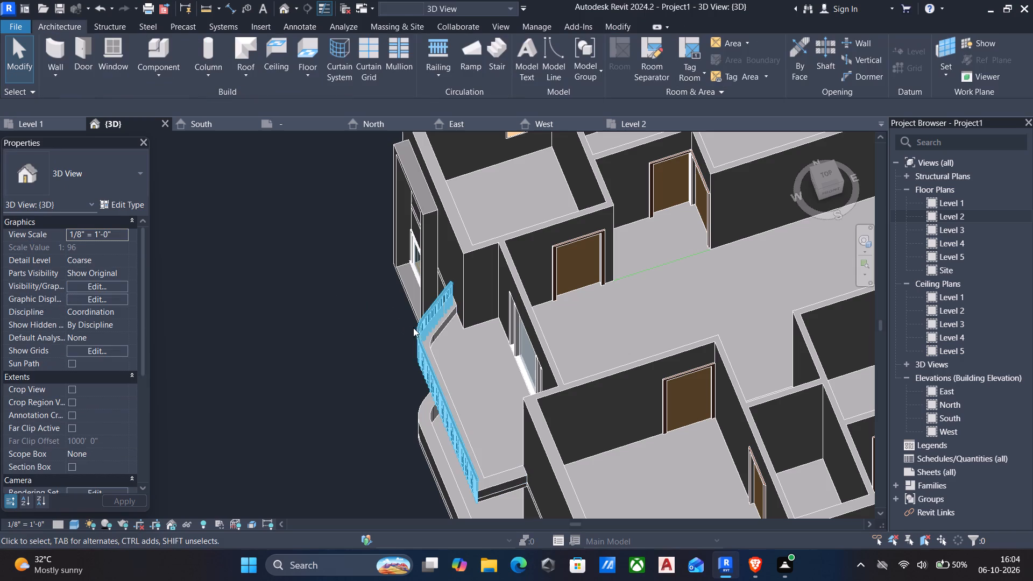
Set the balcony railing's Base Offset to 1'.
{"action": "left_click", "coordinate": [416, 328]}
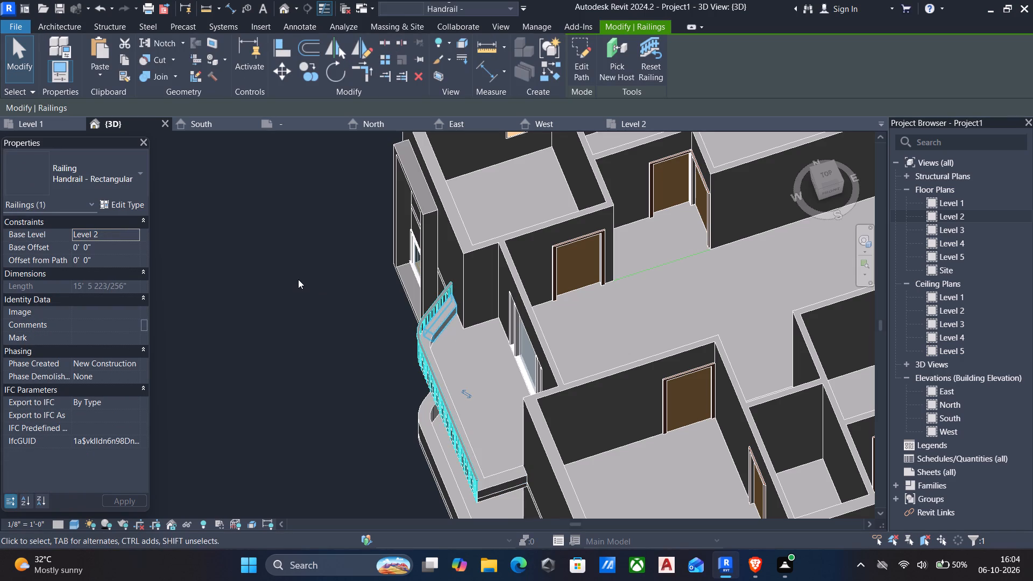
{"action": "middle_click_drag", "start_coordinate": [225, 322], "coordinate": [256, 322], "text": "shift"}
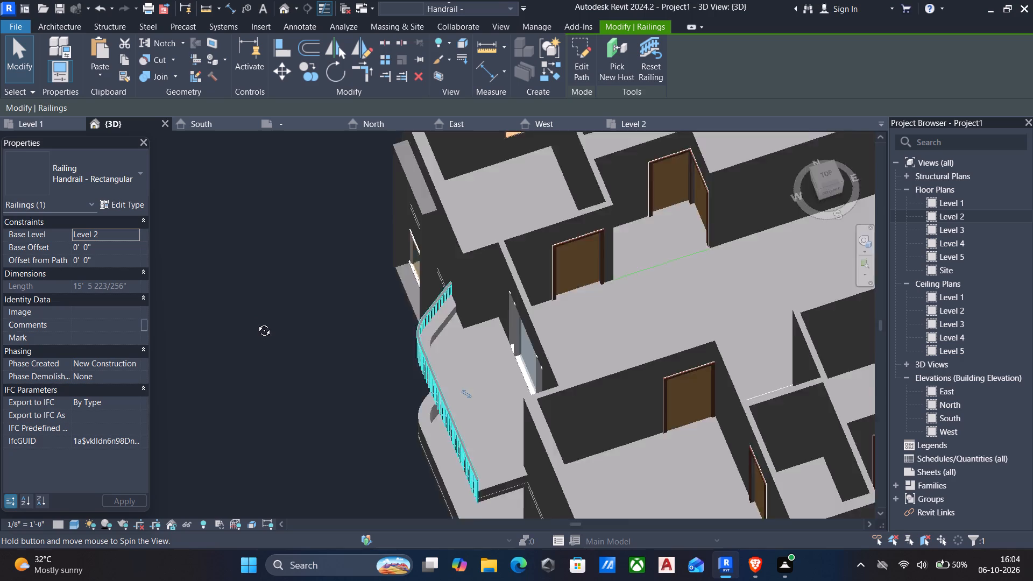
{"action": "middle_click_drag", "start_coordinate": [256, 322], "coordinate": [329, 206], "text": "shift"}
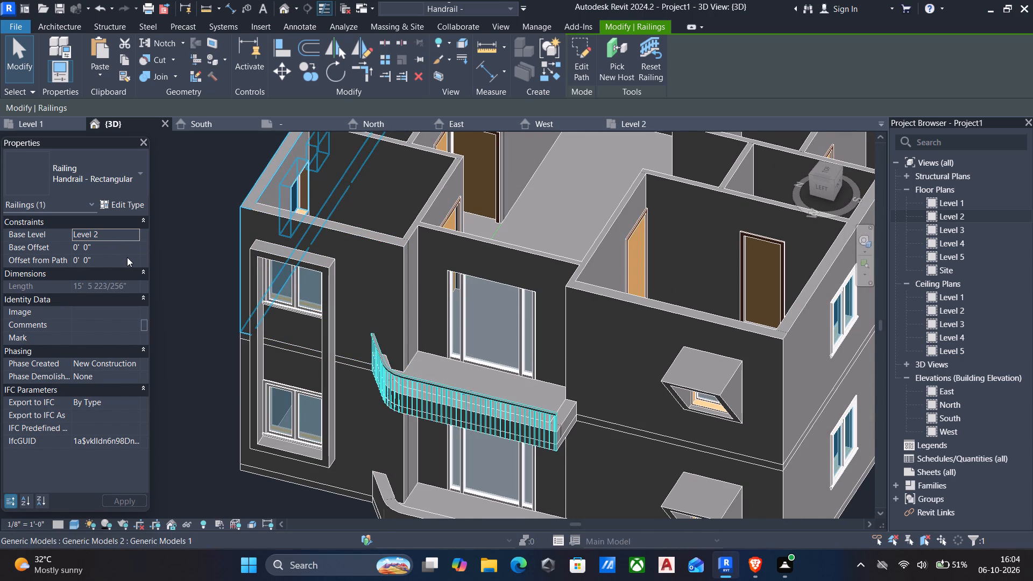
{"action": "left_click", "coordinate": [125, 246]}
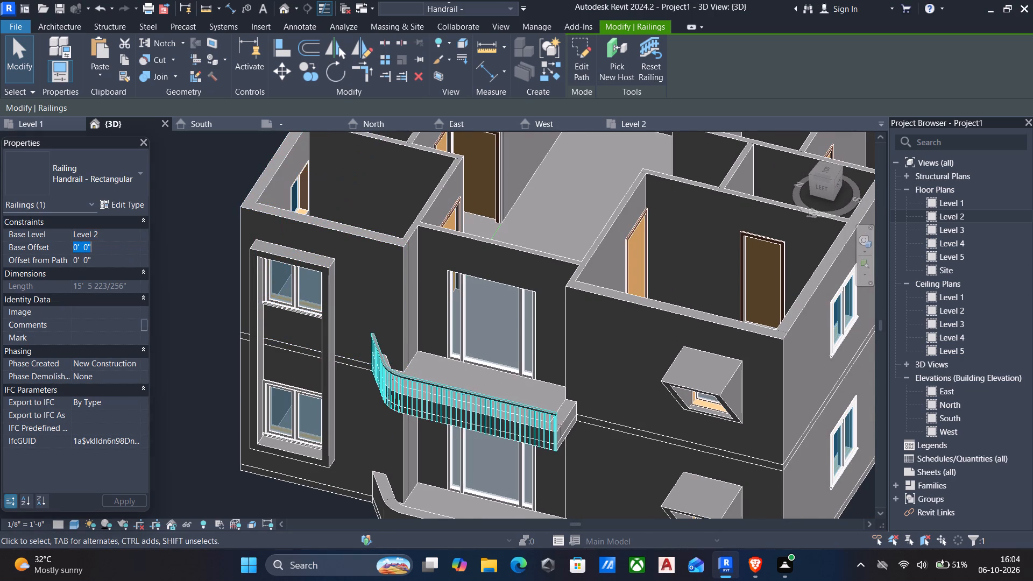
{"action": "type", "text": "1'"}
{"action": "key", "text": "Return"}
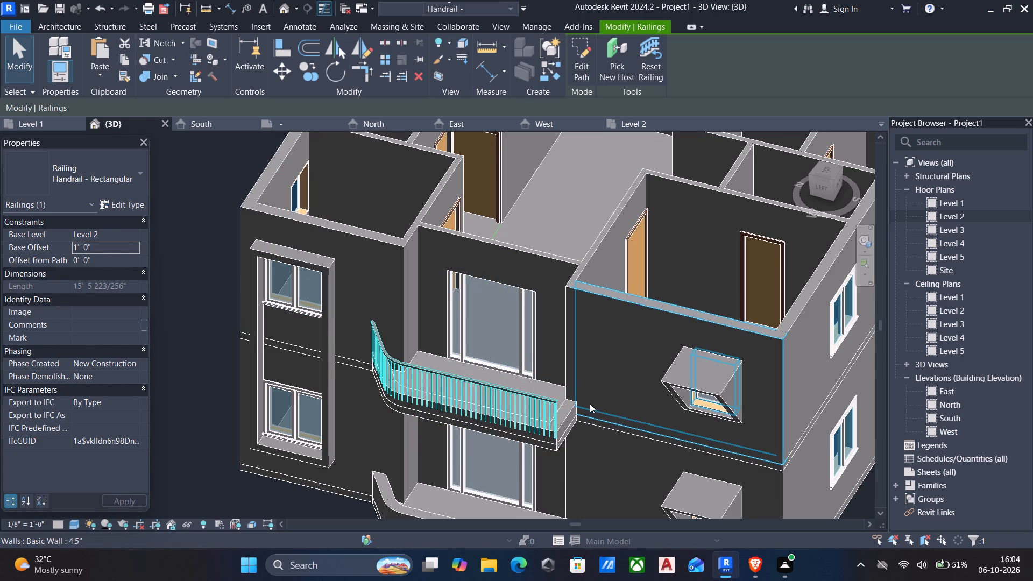
Set the balcony railing's Base Offset to 1' 6".
{"action": "scroll", "coordinate": [575, 409], "scroll_direction": "up", "scroll_amount": 4}
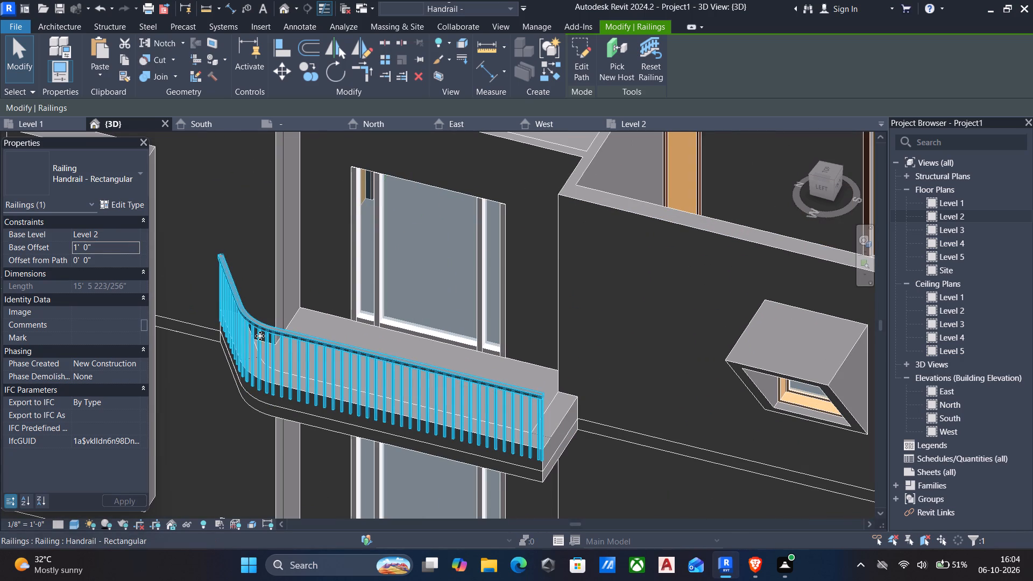
{"action": "left_click", "coordinate": [121, 249]}
{"action": "key", "text": "1"}
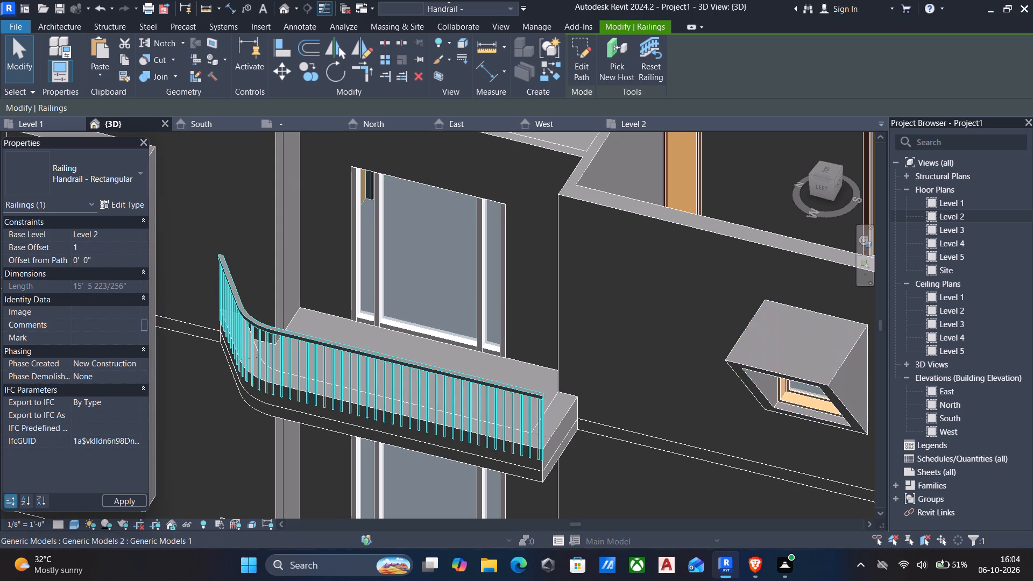
{"action": "type", "text": "'6\""}
{"action": "key", "text": "Return"}
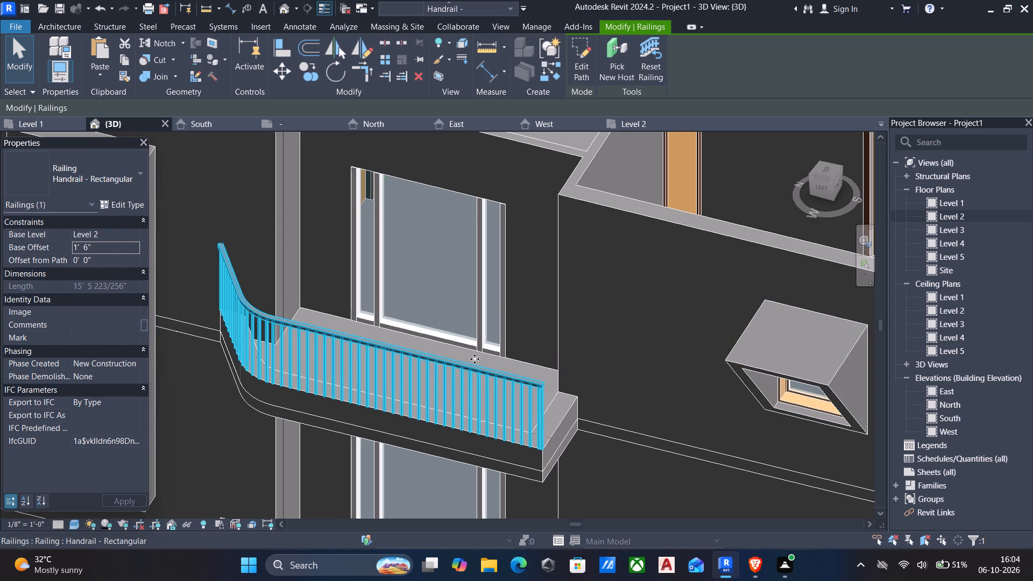
{"action": "key", "text": "Escape"}
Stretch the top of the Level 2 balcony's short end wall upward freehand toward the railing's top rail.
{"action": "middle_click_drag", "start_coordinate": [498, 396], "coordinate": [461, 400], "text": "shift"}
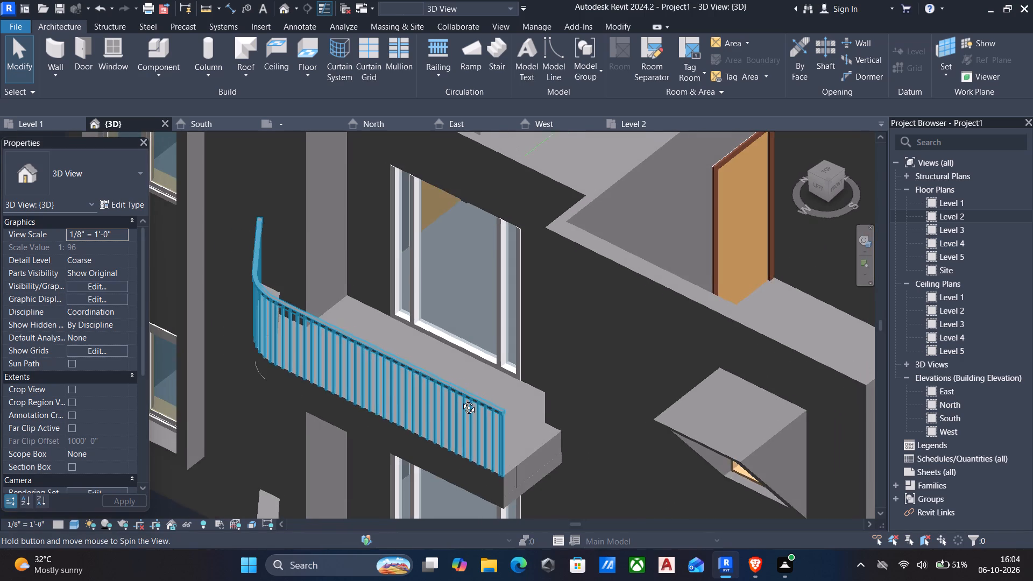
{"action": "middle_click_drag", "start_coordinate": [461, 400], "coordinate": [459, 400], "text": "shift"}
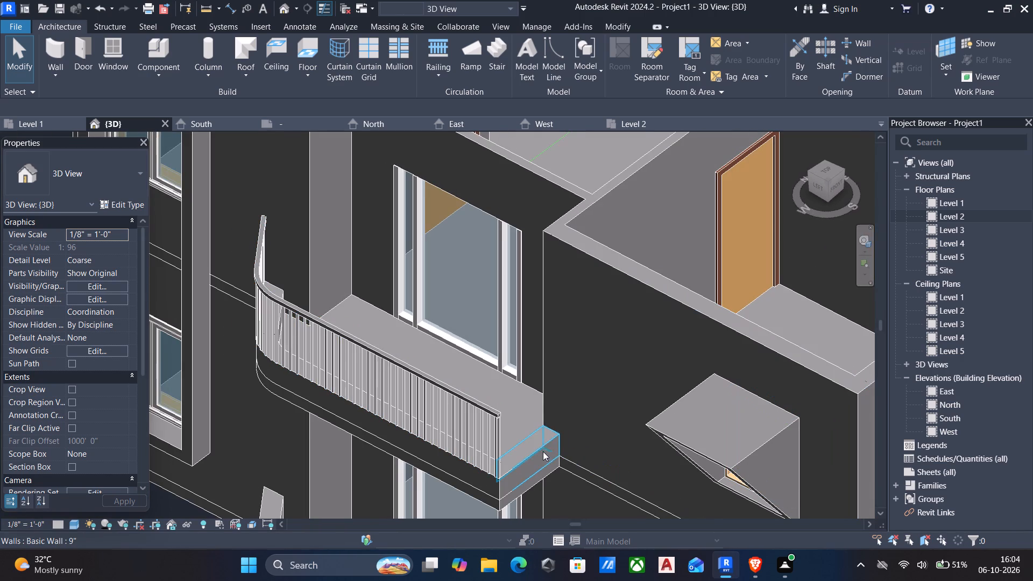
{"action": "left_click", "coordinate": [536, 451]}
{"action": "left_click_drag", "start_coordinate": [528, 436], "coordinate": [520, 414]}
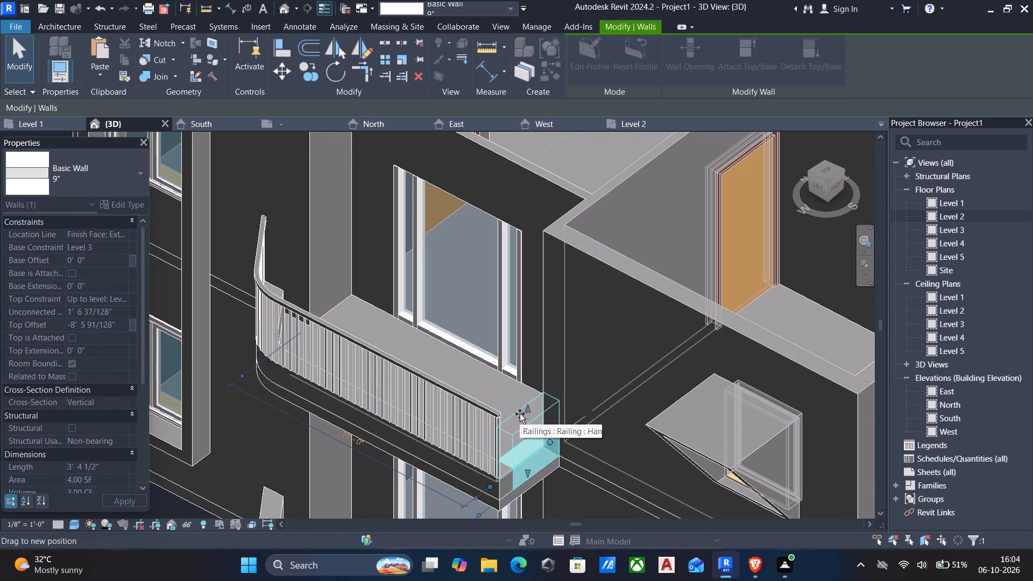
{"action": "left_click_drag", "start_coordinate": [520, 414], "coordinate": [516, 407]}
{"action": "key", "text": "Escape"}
Align the top face of the balcony's short end wall with the top of the railing's top rail.
{"action": "scroll", "coordinate": [511, 417], "scroll_direction": "up", "scroll_amount": 5}
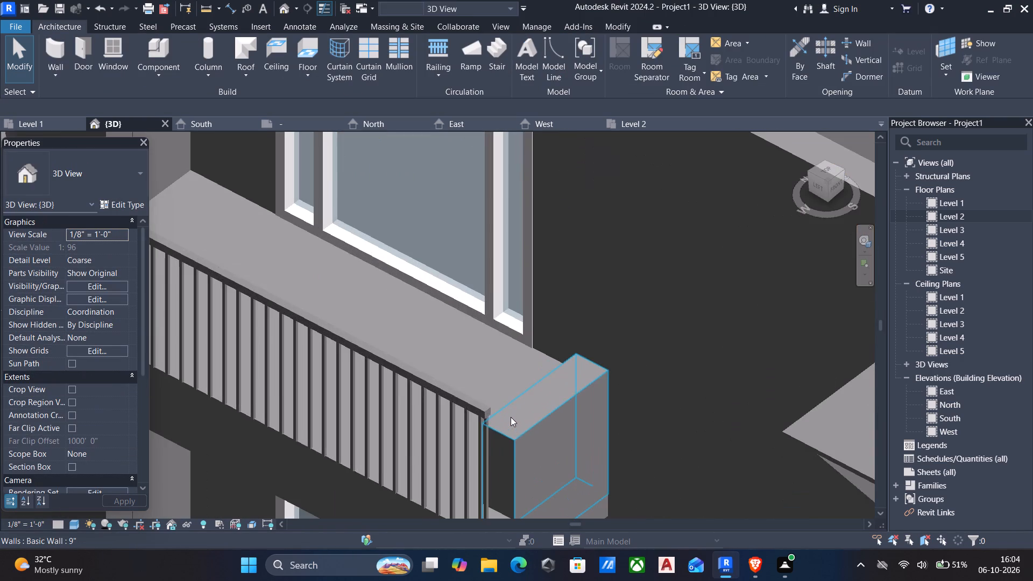
{"action": "type", "text": "al"}
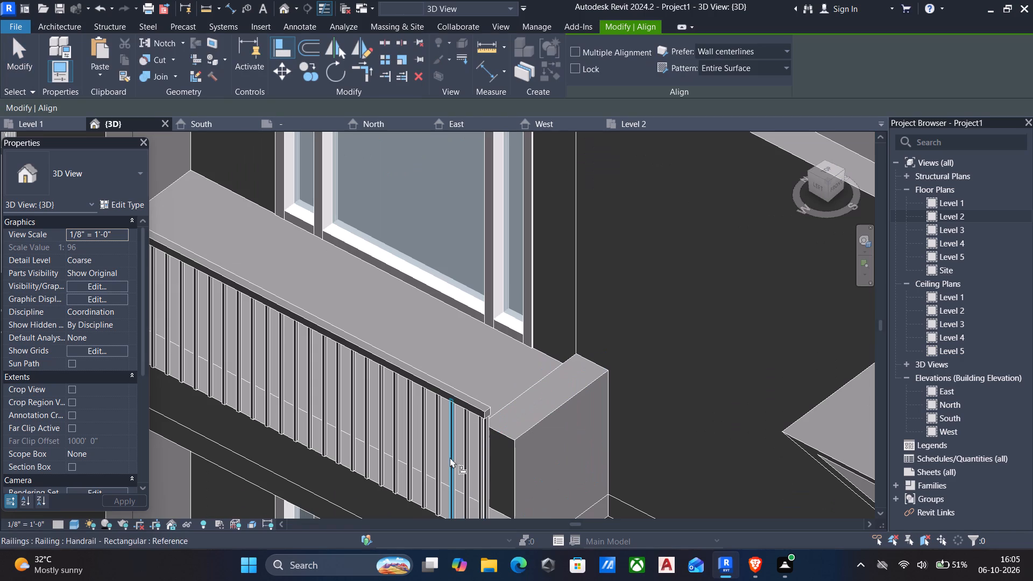
{"action": "left_click", "coordinate": [483, 404]}
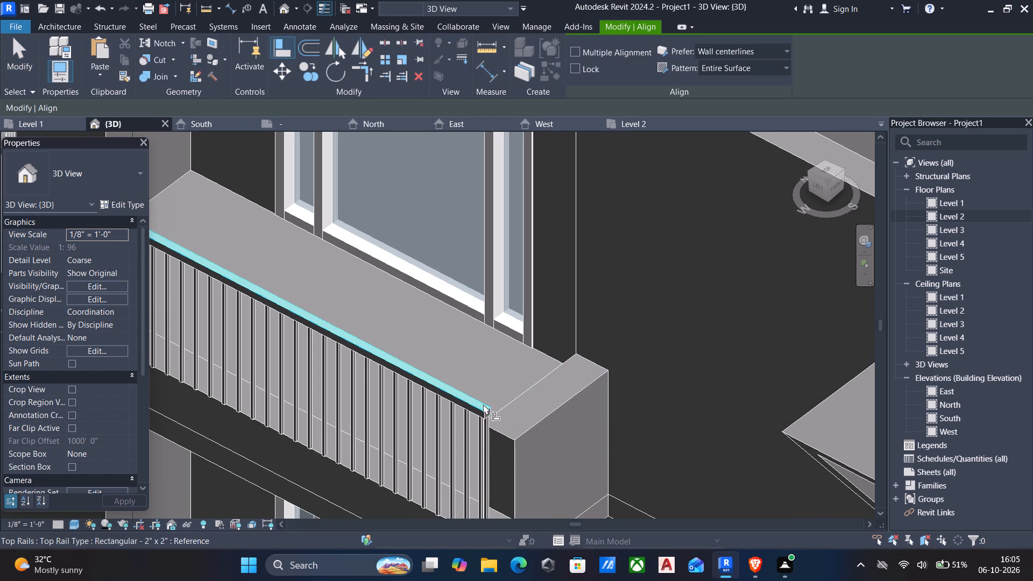
{"action": "left_click", "coordinate": [545, 415]}
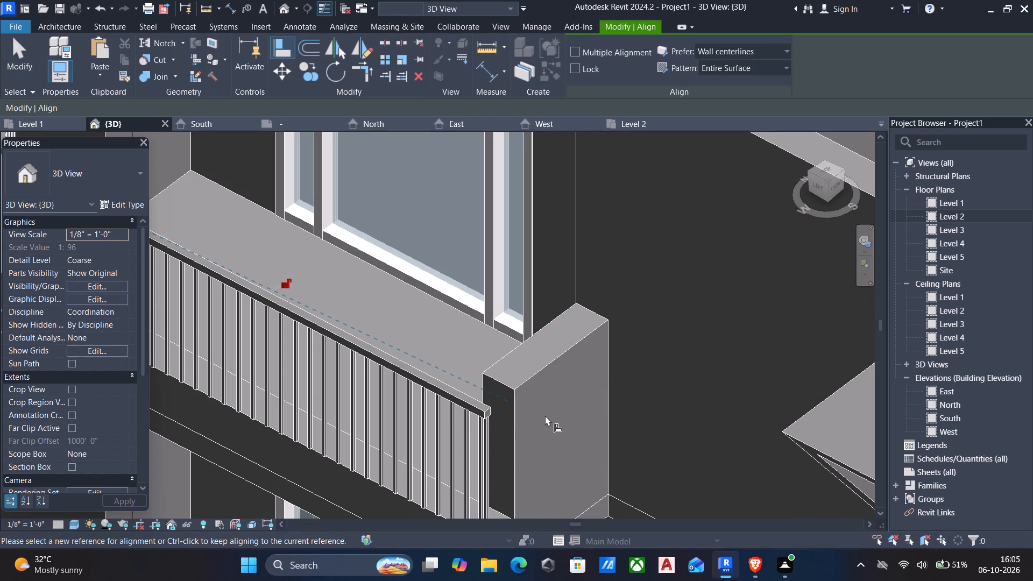
{"action": "key", "text": "Escape"}
{"action": "scroll", "coordinate": [507, 408], "scroll_direction": "down", "scroll_amount": 6}
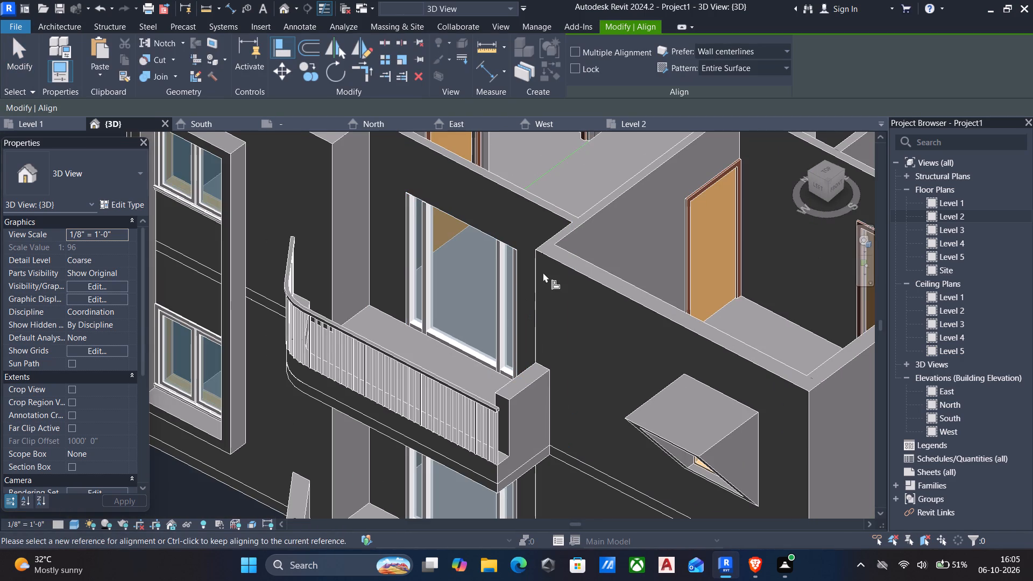
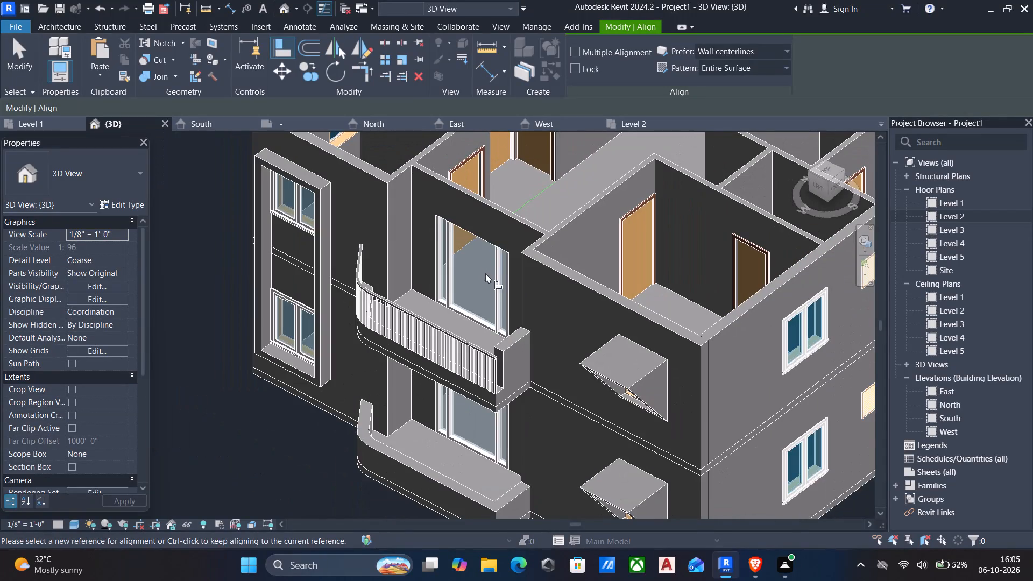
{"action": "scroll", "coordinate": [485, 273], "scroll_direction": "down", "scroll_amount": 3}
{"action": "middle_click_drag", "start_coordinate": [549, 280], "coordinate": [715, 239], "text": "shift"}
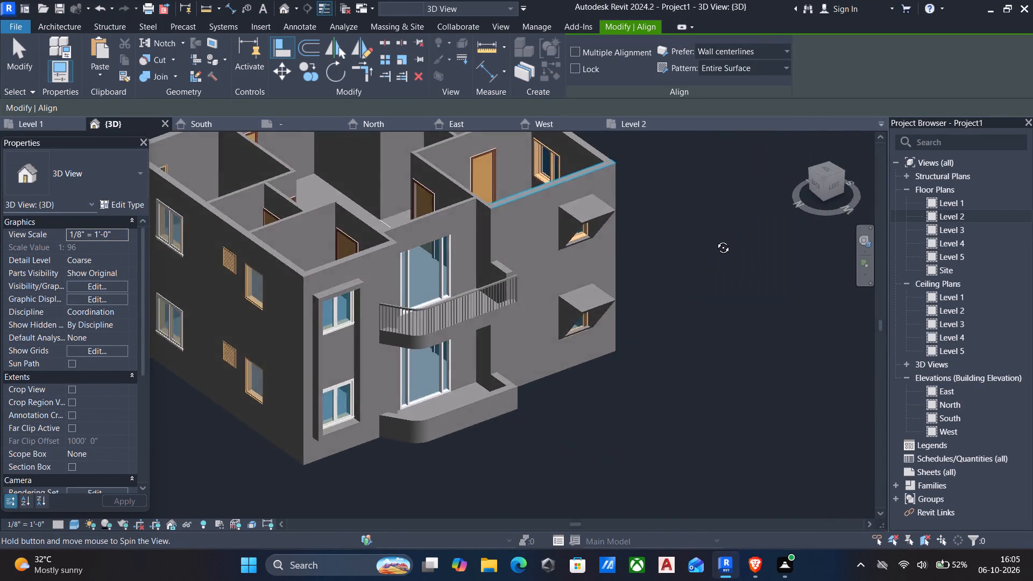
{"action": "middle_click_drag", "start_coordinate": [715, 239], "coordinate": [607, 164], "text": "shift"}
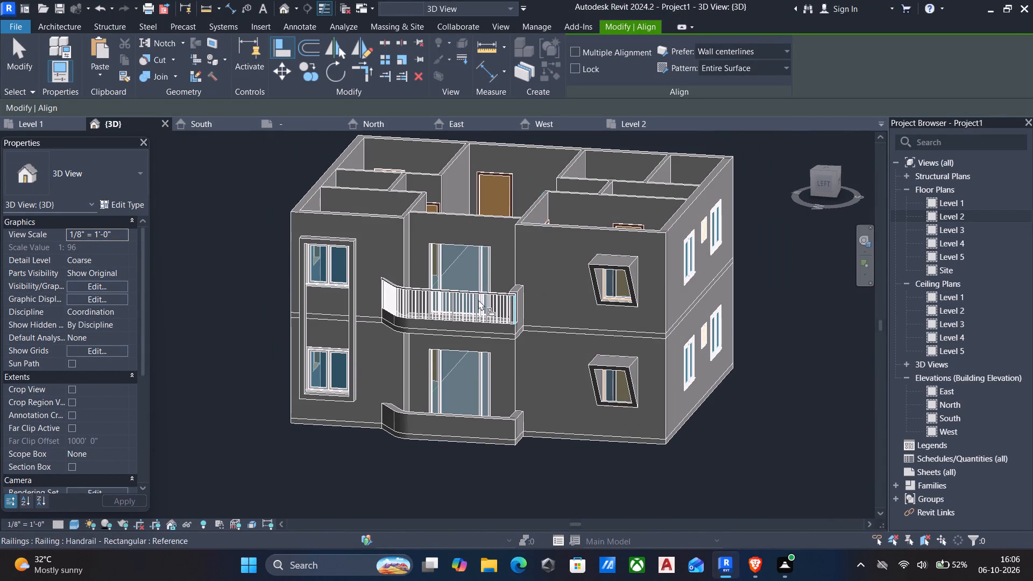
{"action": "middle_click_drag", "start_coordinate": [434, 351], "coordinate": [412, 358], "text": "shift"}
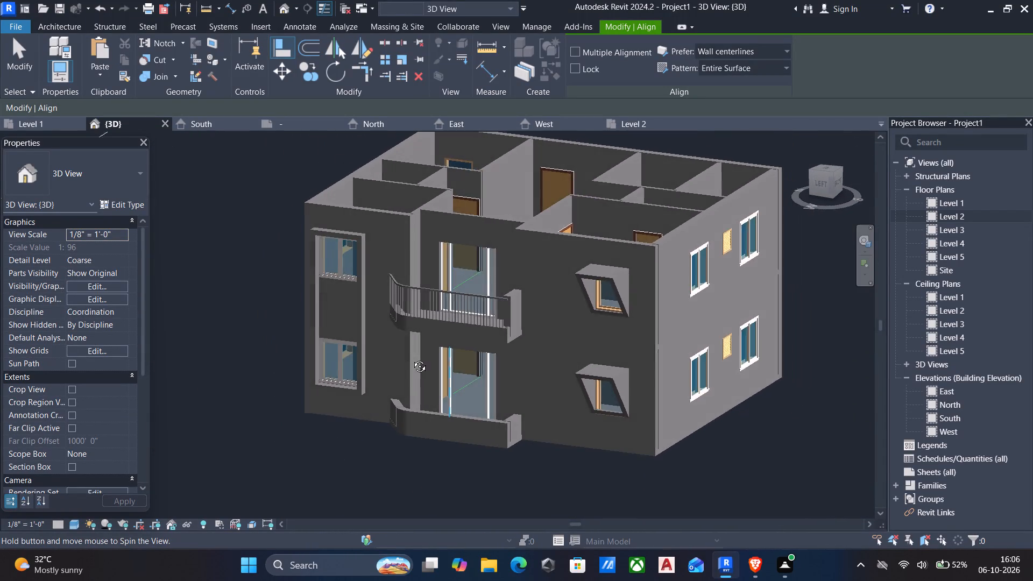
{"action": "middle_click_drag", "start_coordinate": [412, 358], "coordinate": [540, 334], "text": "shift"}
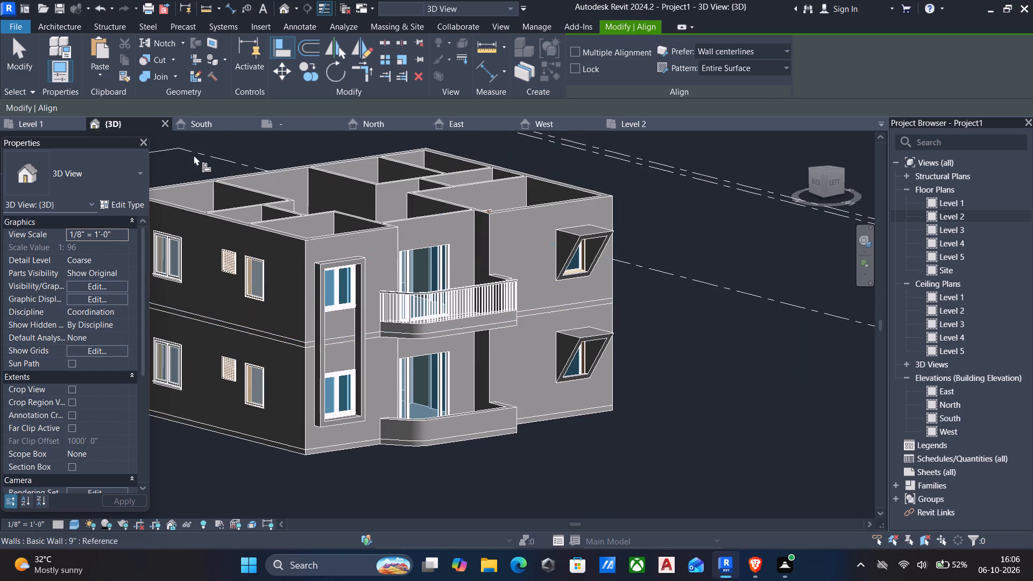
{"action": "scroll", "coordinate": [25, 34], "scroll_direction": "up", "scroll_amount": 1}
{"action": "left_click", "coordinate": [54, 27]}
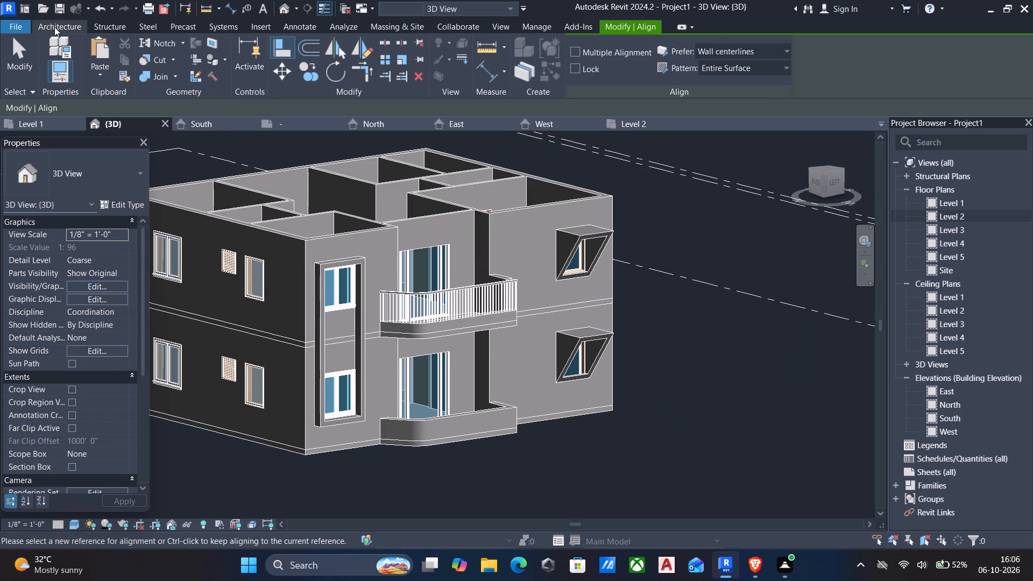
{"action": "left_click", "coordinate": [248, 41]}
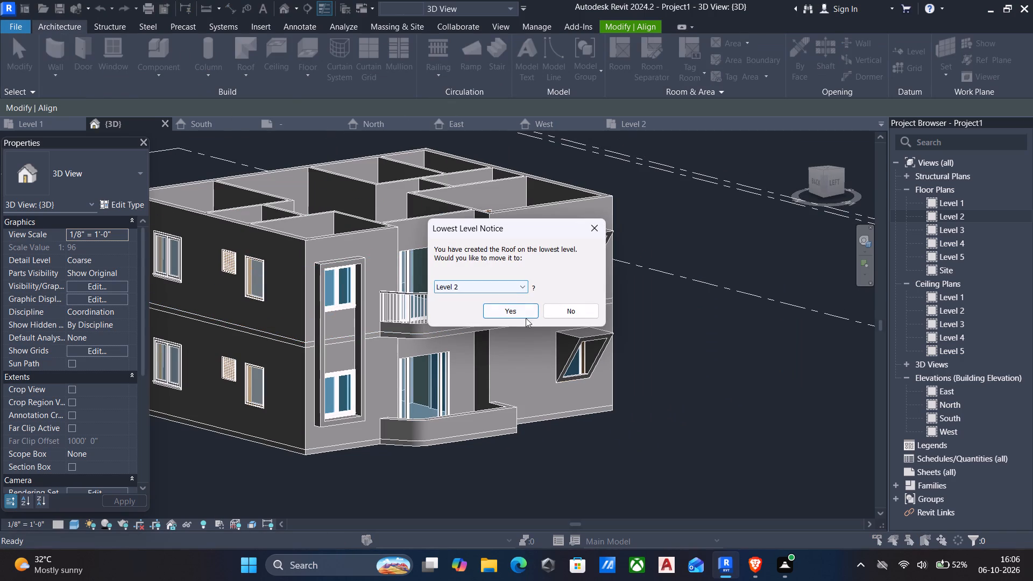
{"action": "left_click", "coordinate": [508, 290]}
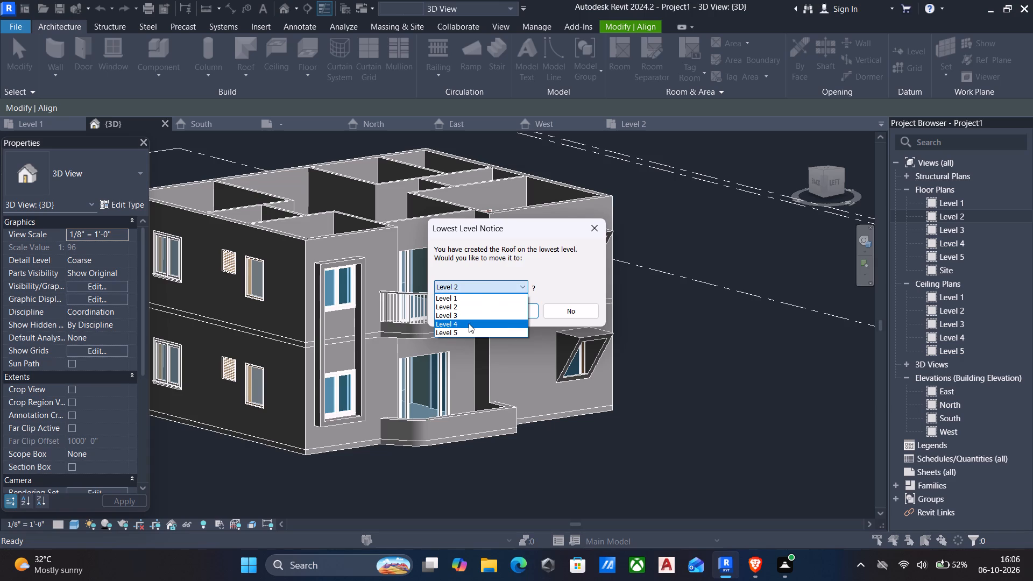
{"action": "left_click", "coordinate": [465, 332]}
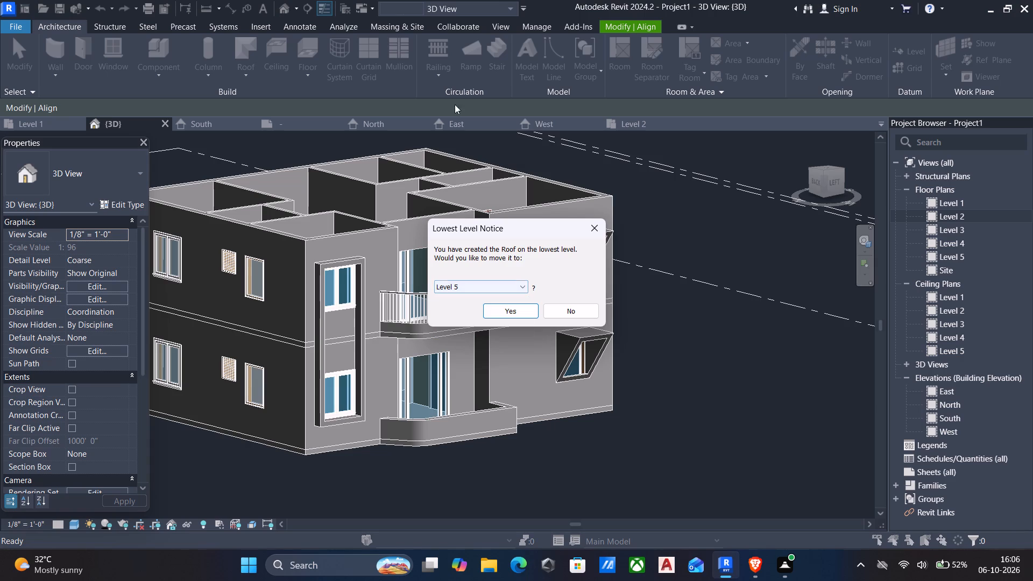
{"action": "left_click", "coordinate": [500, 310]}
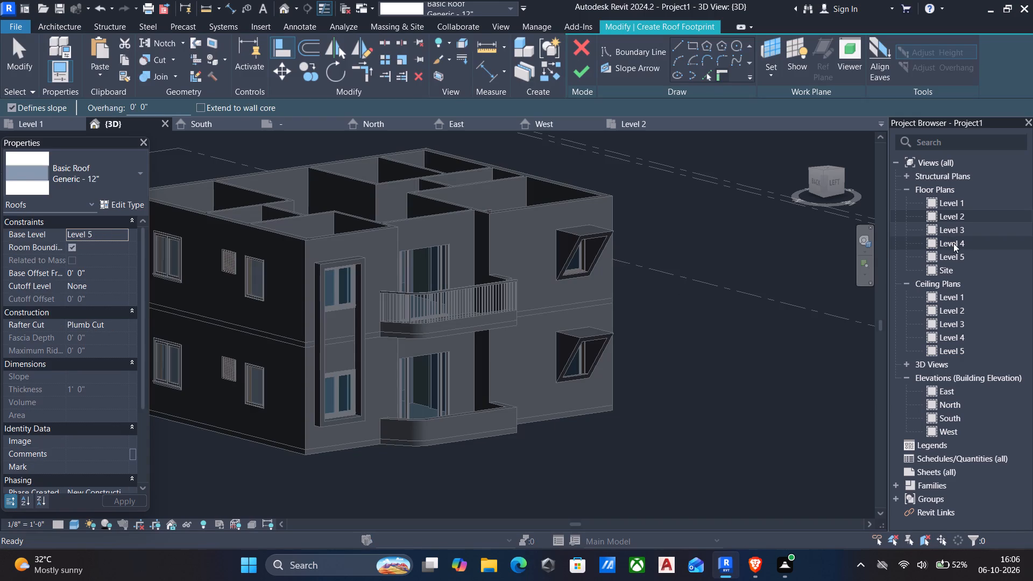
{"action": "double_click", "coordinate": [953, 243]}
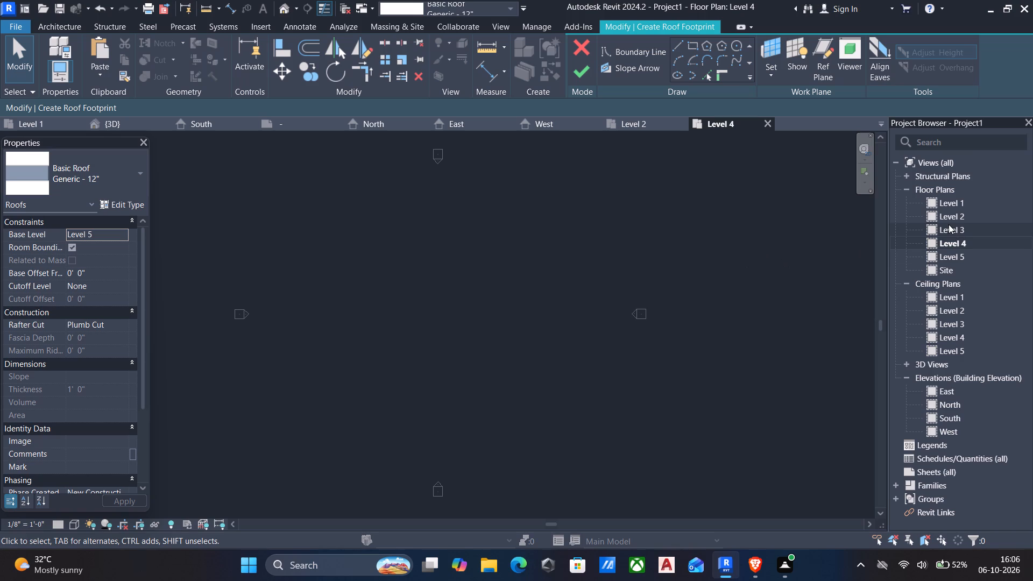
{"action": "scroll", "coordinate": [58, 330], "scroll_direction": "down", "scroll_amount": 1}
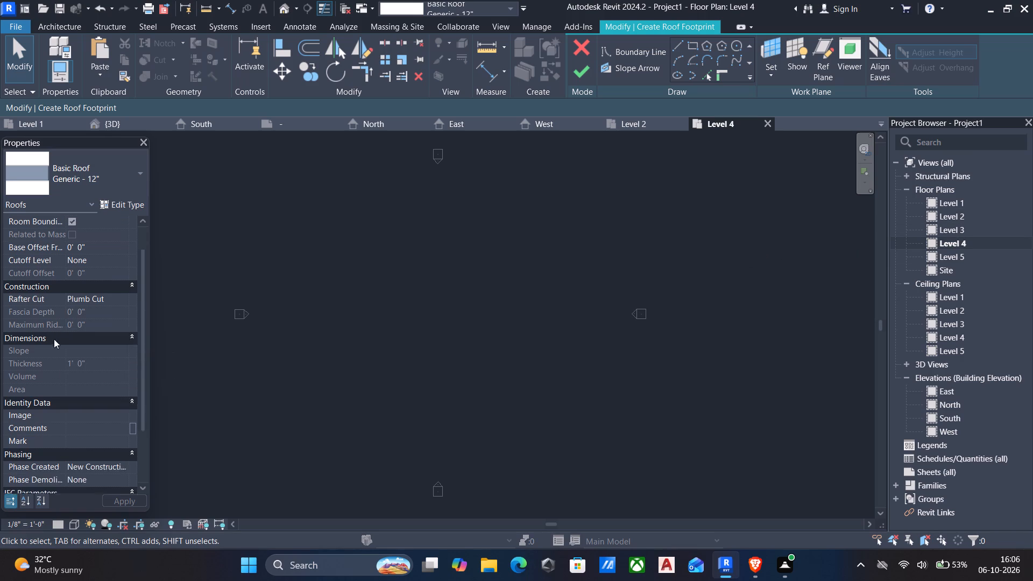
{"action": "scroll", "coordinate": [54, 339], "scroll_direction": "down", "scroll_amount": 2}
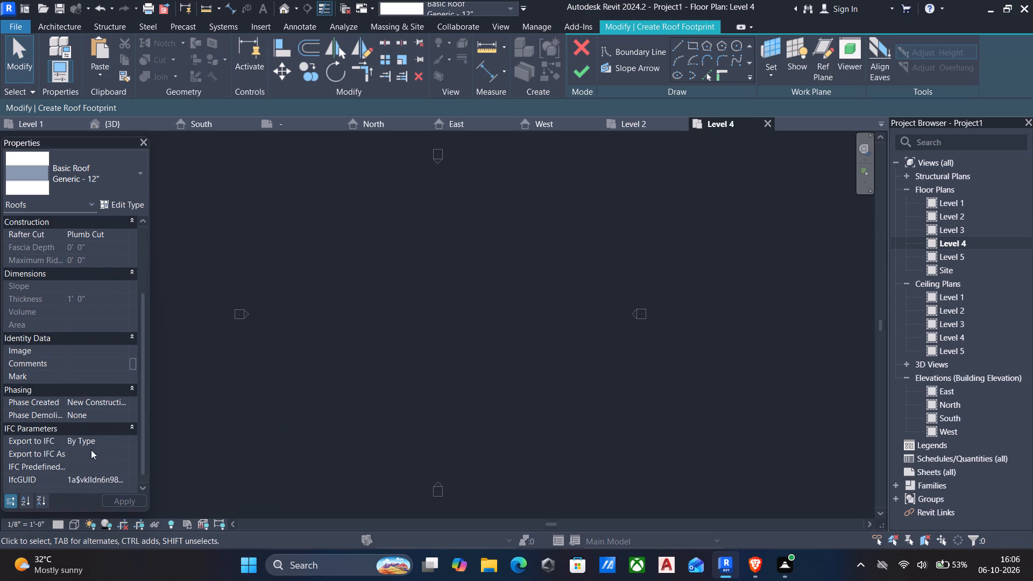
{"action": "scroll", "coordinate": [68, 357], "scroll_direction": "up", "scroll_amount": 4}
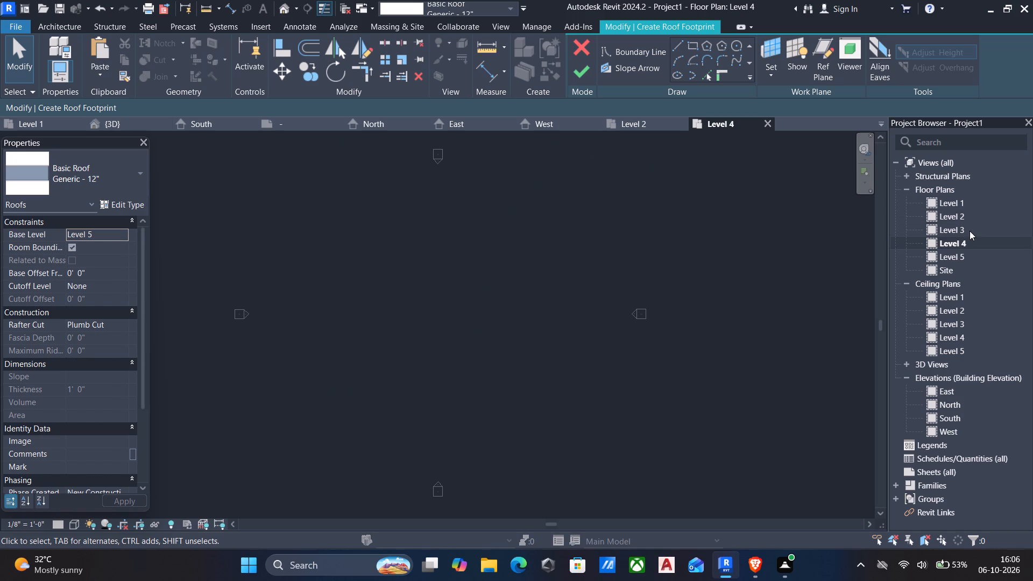
Examine the level lines and their elevations against the building's top in the South elevation.
{"action": "double_click", "coordinate": [950, 412]}
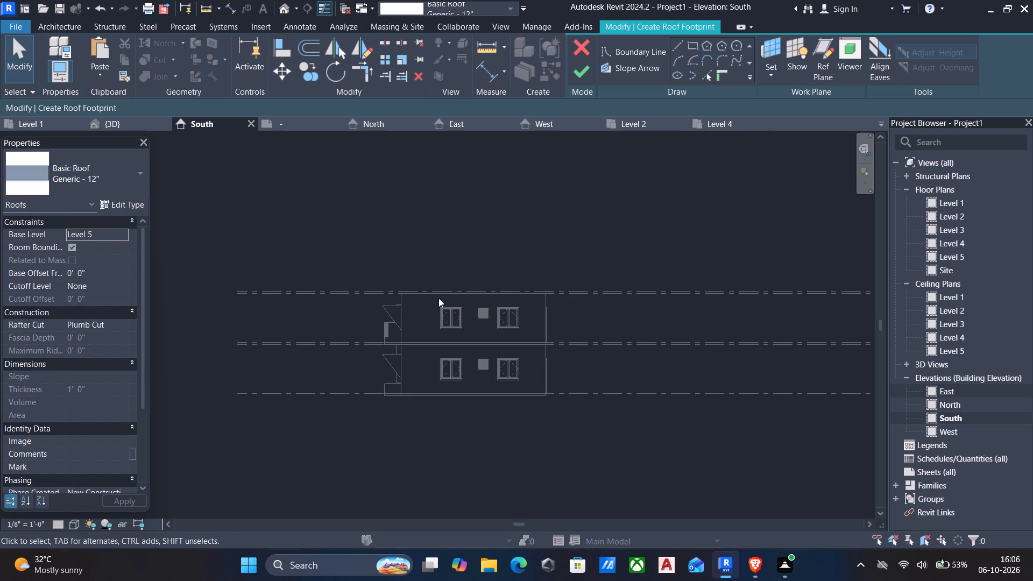
{"action": "scroll", "coordinate": [624, 305], "scroll_direction": "down", "scroll_amount": 2}
{"action": "middle_click_drag", "start_coordinate": [602, 319], "coordinate": [528, 339]}
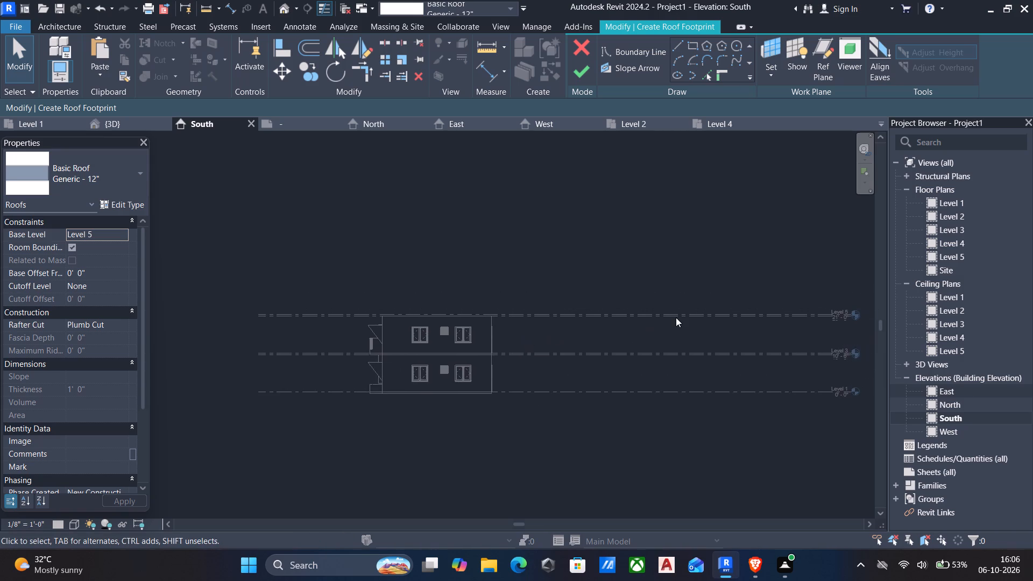
{"action": "scroll", "coordinate": [540, 309], "scroll_direction": "up", "scroll_amount": 4}
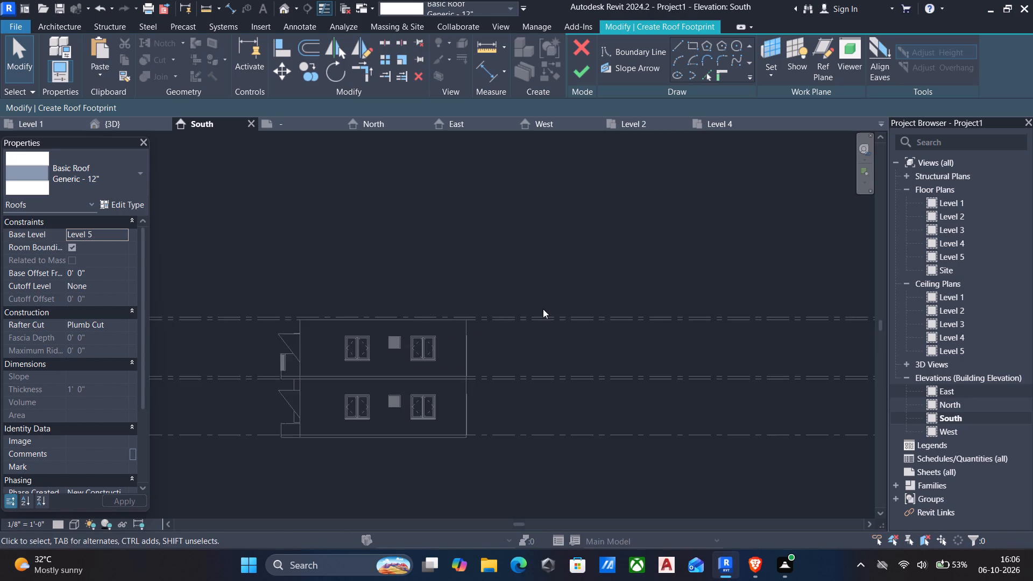
{"action": "scroll", "coordinate": [596, 316], "scroll_direction": "down", "scroll_amount": 2}
{"action": "middle_click_drag", "start_coordinate": [596, 316], "coordinate": [574, 321]}
{"action": "middle_click", "coordinate": [882, 309]}
{"action": "scroll", "coordinate": [880, 308], "scroll_direction": "down", "scroll_amount": 1}
{"action": "middle_click_drag", "start_coordinate": [826, 336], "coordinate": [762, 342]}
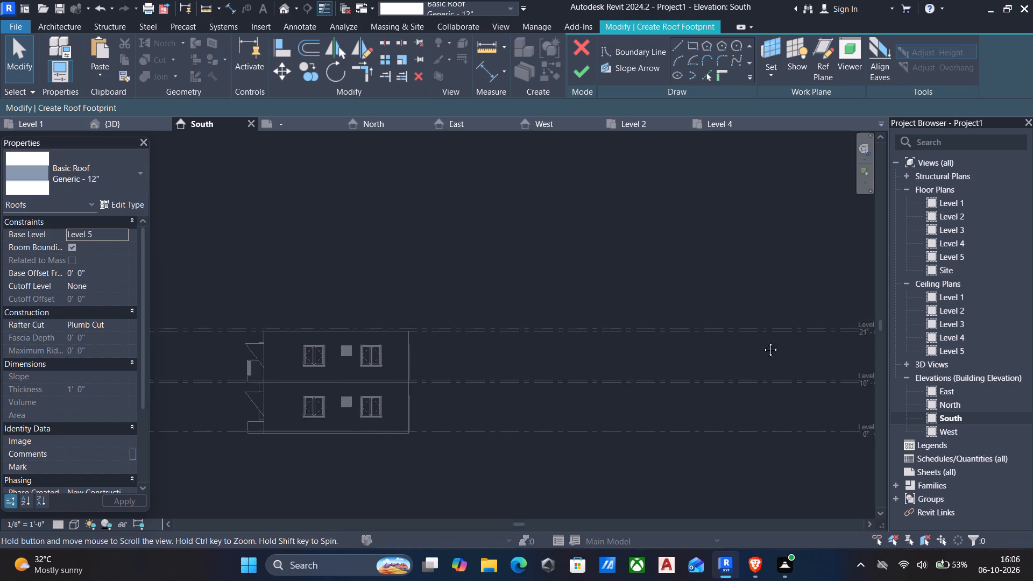
{"action": "middle_click_drag", "start_coordinate": [762, 342], "coordinate": [642, 341]}
{"action": "scroll", "coordinate": [696, 334], "scroll_direction": "up", "scroll_amount": 9}
{"action": "scroll", "coordinate": [720, 320], "scroll_direction": "down", "scroll_amount": 5}
Discard the roof sketch and set the Level 4 floor plan's underlay base level to Level 3.
{"action": "double_click", "coordinate": [974, 239]}
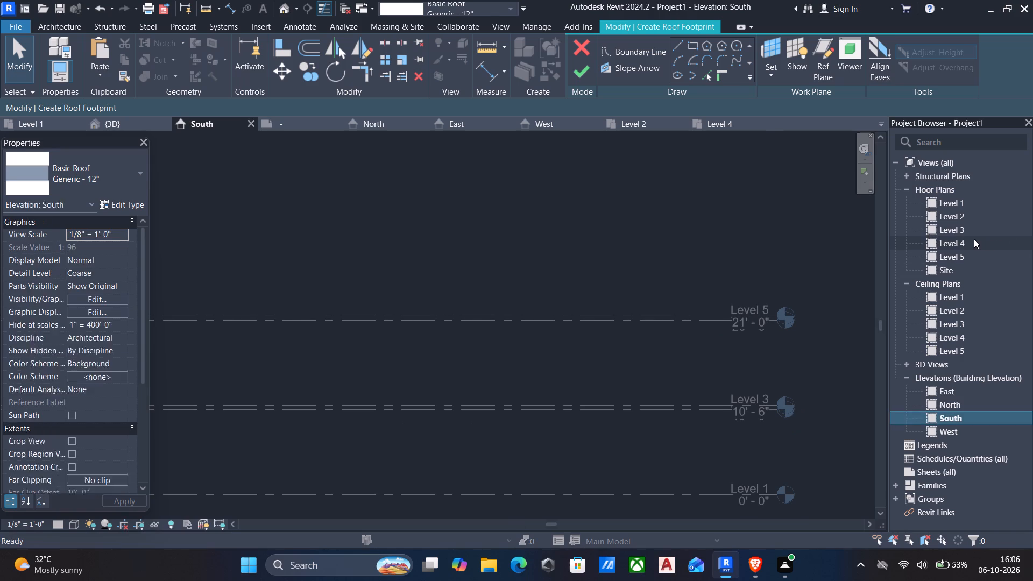
{"action": "scroll", "coordinate": [568, 249], "scroll_direction": "down", "scroll_amount": 2}
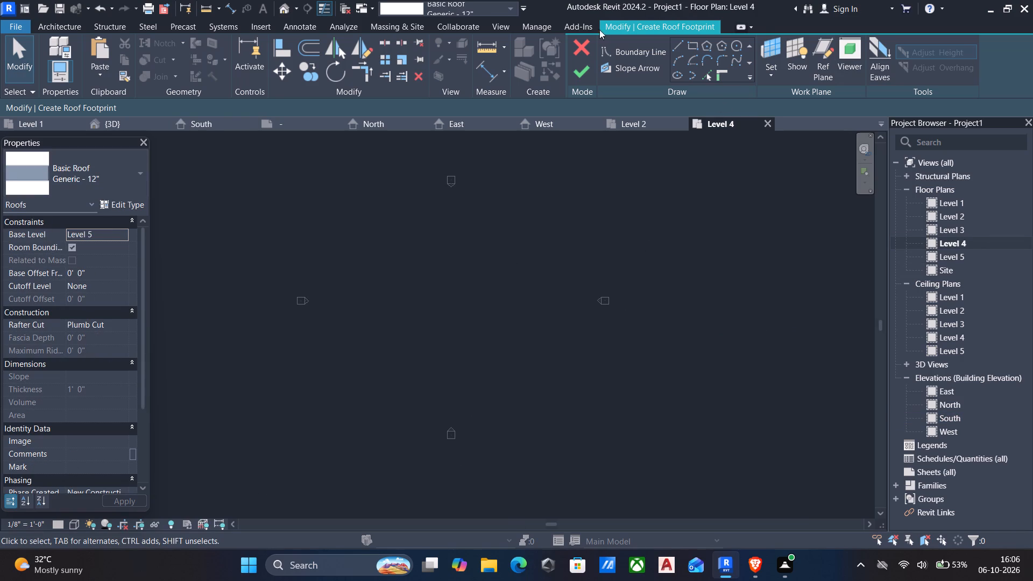
{"action": "left_click", "coordinate": [586, 41]}
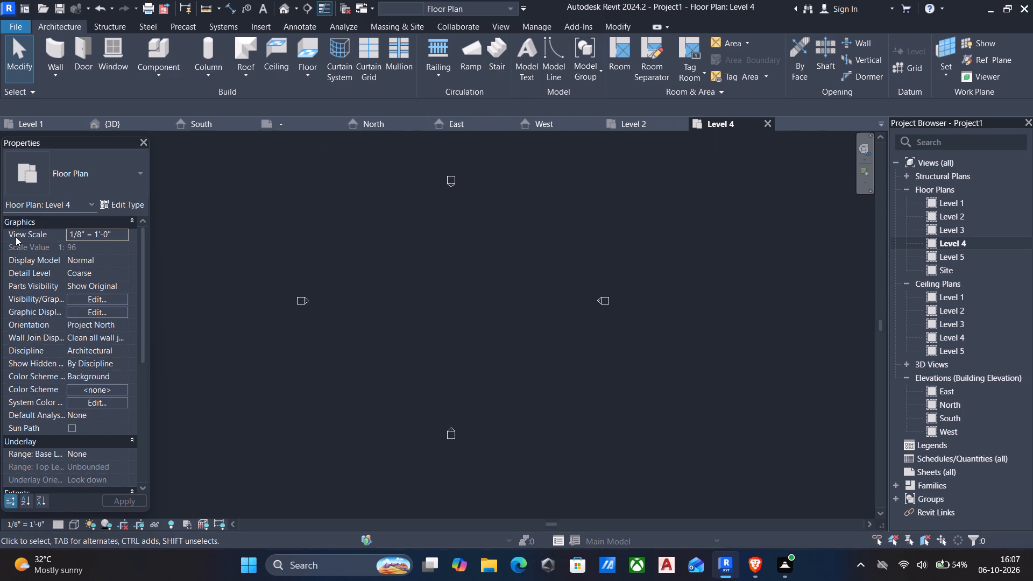
{"action": "left_click", "coordinate": [83, 452]}
{"action": "left_click", "coordinate": [126, 453]}
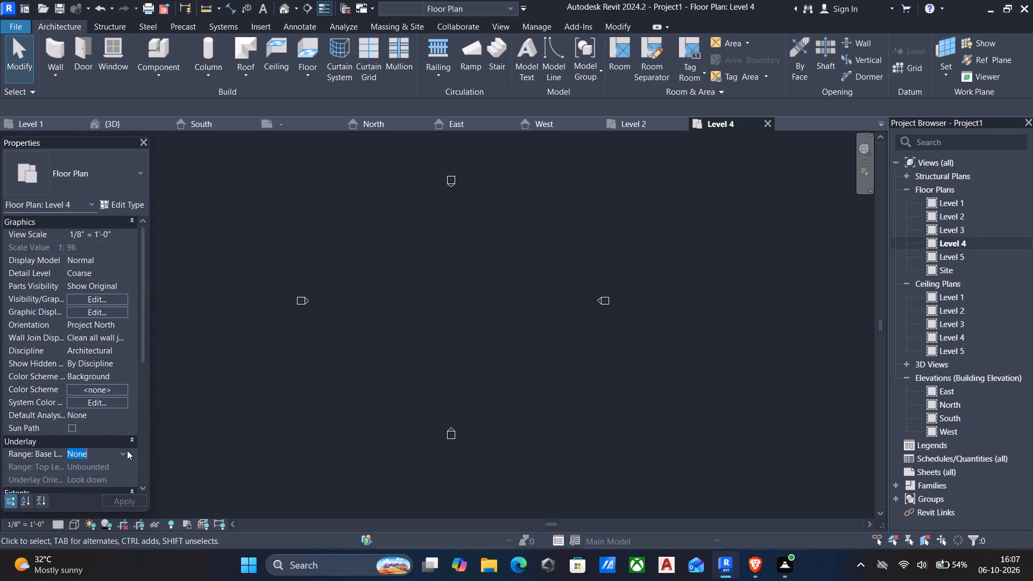
{"action": "left_click", "coordinate": [90, 493]}
{"action": "left_click", "coordinate": [113, 499]}
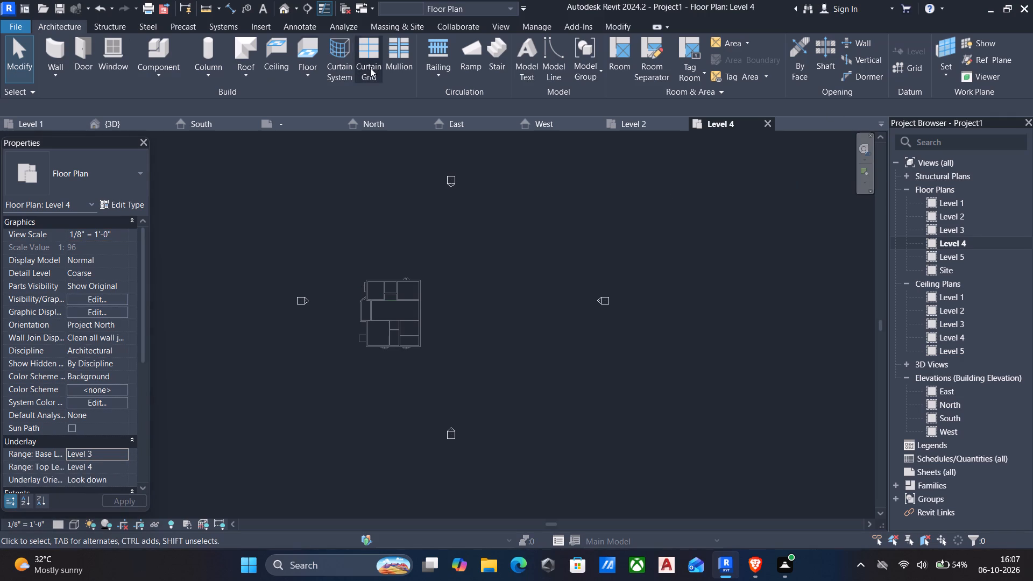
Start a roof by footprint on Level 4 with slope defined and a 2' overhang.
{"action": "left_click", "coordinate": [240, 47]}
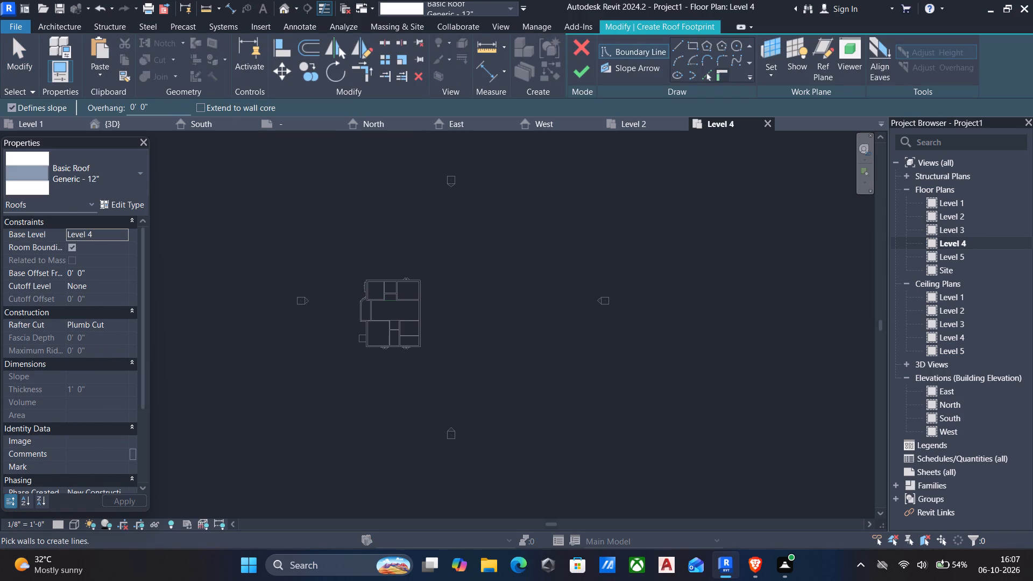
{"action": "left_click_drag", "start_coordinate": [173, 109], "coordinate": [0, 101]}
{"action": "type", "text": "2'"}
{"action": "key", "text": "Return"}
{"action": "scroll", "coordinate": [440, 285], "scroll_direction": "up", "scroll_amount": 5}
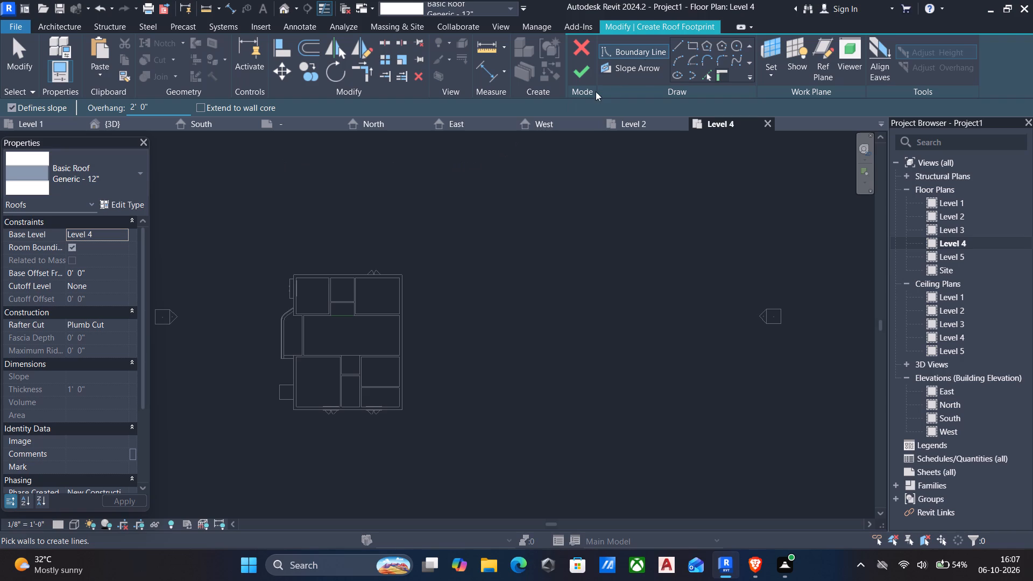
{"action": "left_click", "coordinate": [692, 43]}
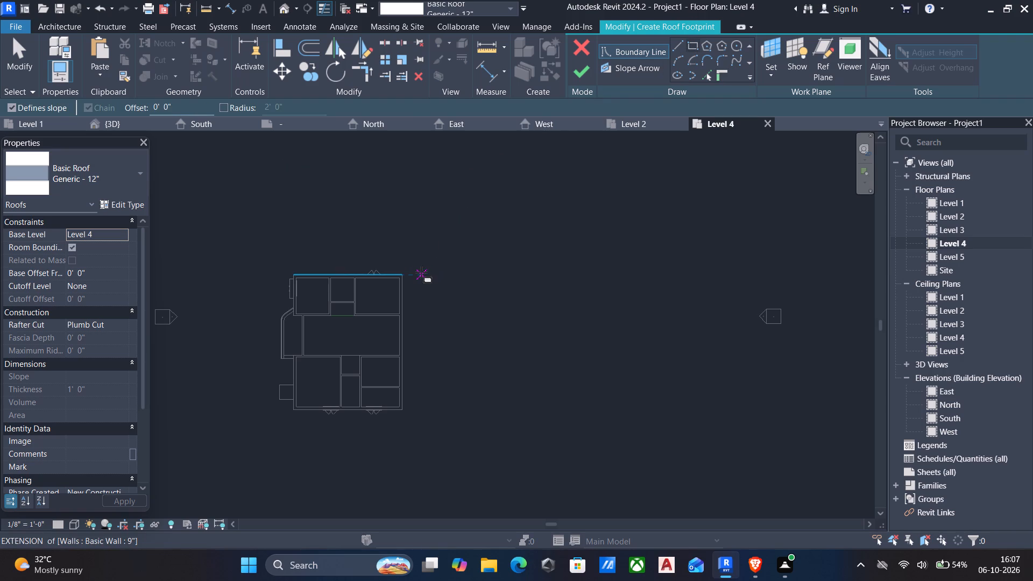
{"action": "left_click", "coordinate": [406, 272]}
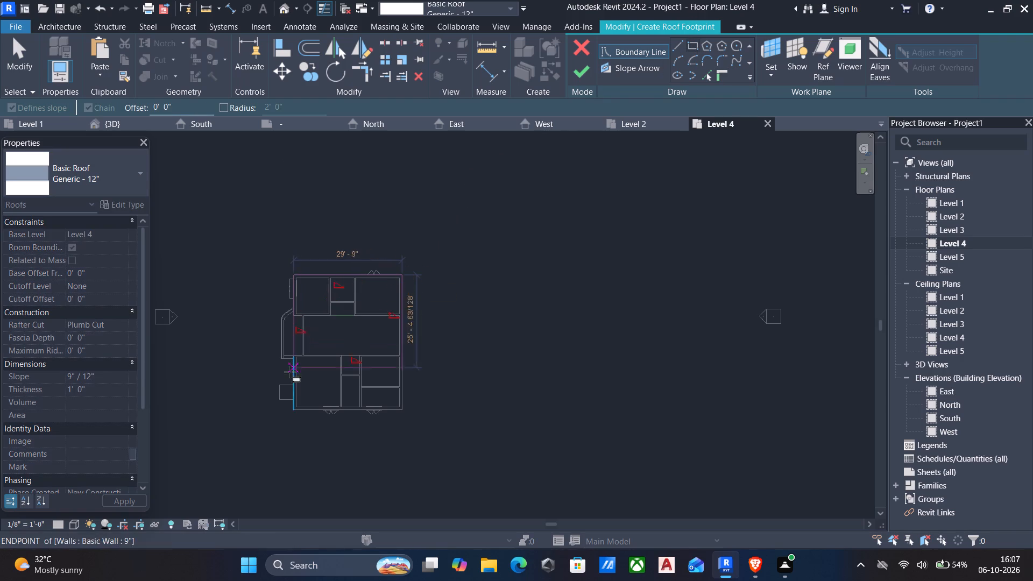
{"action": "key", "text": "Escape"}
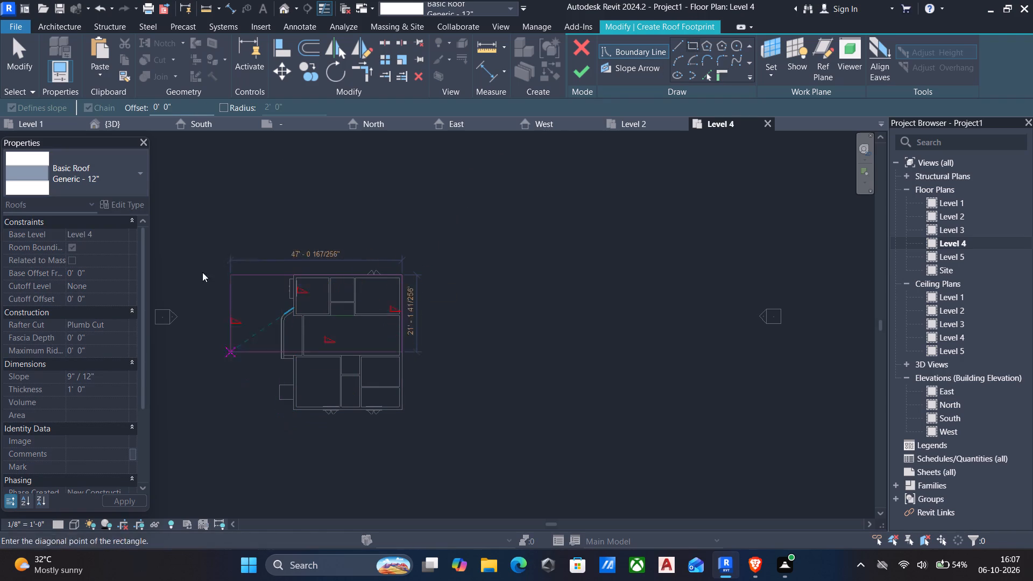
Create the hip roof from a rectangular boundary offset 2' outward, spanning the building's outer walls and the balcony's outer edge.
{"action": "left_click_drag", "start_coordinate": [182, 106], "coordinate": [0, 96]}
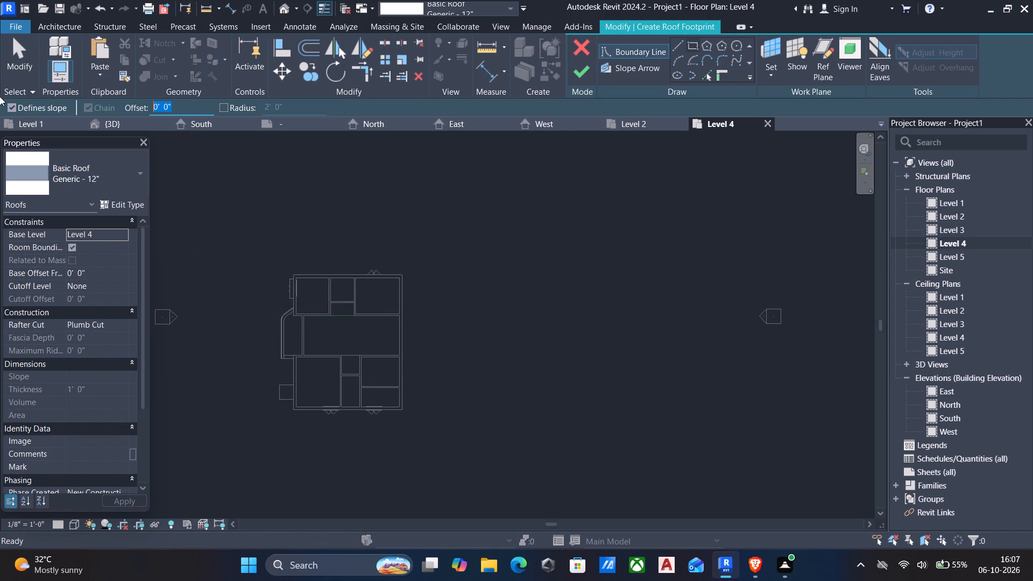
{"action": "key", "text": "2"}
{"action": "key", "text": "apostrophe"}
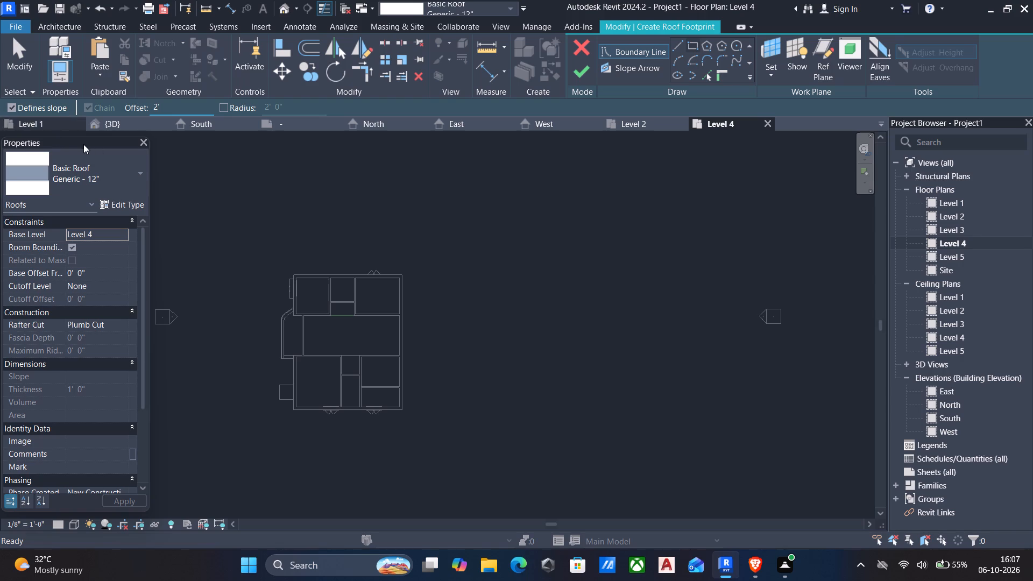
{"action": "left_click", "coordinate": [691, 39]}
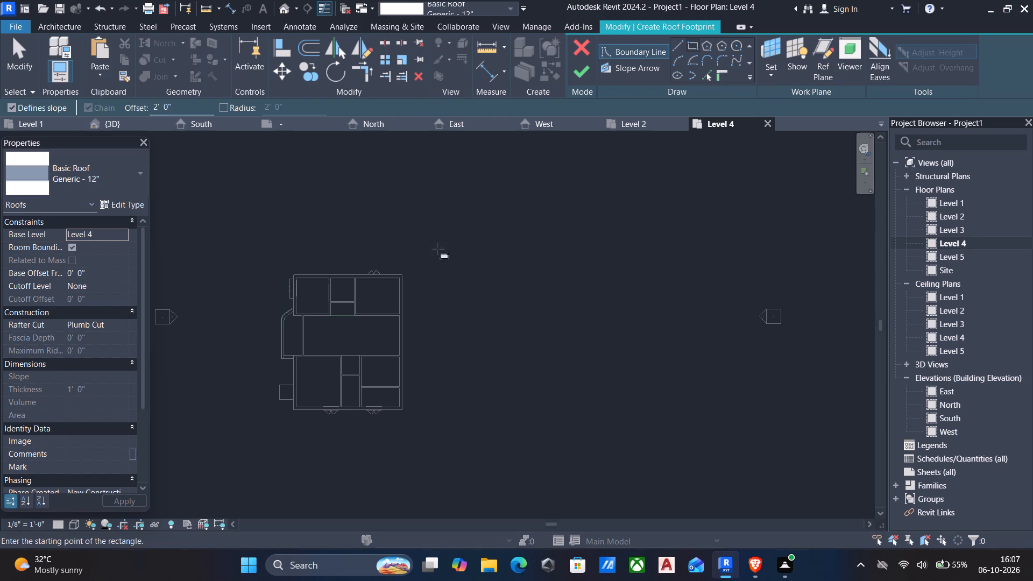
{"action": "scroll", "coordinate": [405, 280], "scroll_direction": "up", "scroll_amount": 4}
{"action": "left_click", "coordinate": [404, 273]}
{"action": "scroll", "coordinate": [390, 318], "scroll_direction": "down", "scroll_amount": 1}
{"action": "middle_click_drag", "start_coordinate": [390, 318], "coordinate": [443, 271]}
{"action": "left_click_drag", "start_coordinate": [440, 275], "coordinate": [443, 271]}
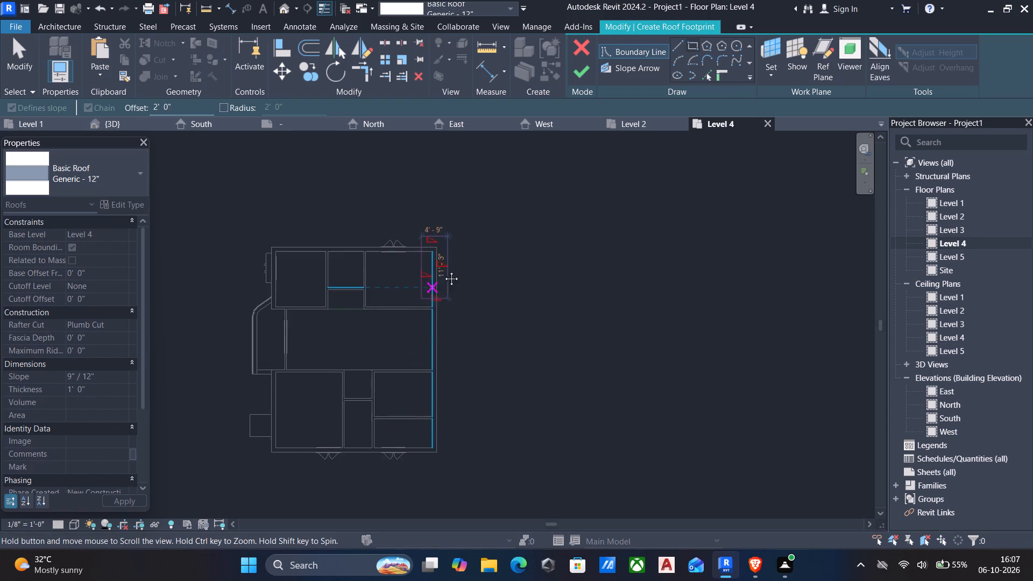
{"action": "left_click_drag", "start_coordinate": [443, 271], "coordinate": [472, 245]}
{"action": "middle_click_drag", "start_coordinate": [443, 271], "coordinate": [473, 245]}
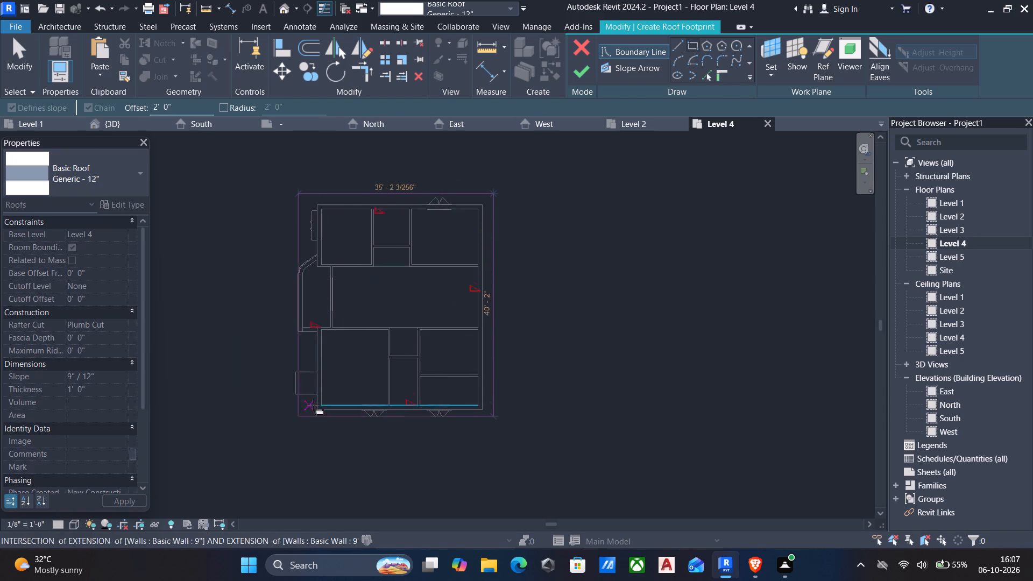
{"action": "left_click", "coordinate": [297, 412]}
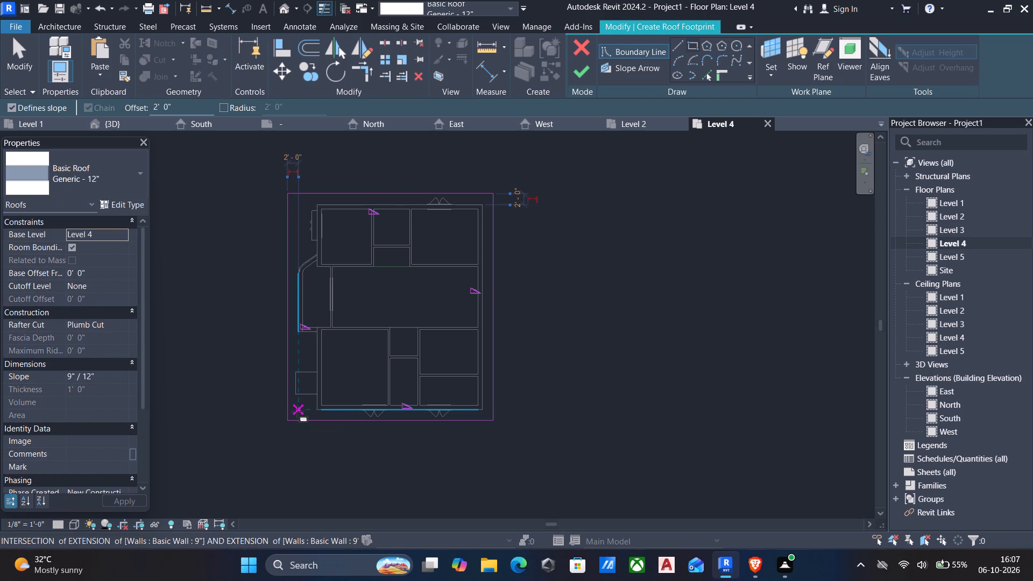
{"action": "key", "text": "Escape"}
{"action": "left_click", "coordinate": [583, 65]}
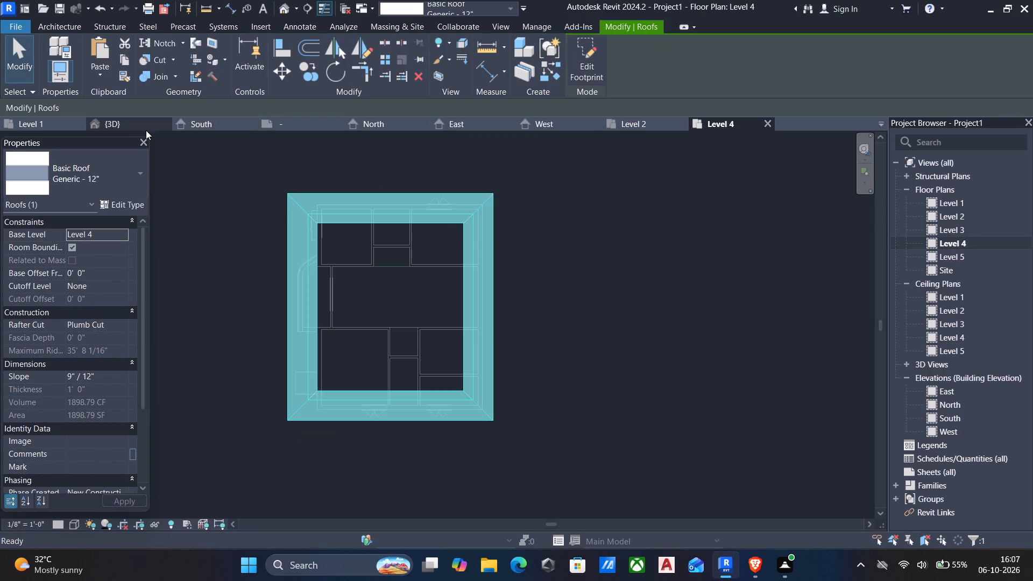
In the 3D view, lower the hip roof's ridge by its shape handle to give the roof a visibly shallower slope.
{"action": "left_click", "coordinate": [130, 126]}
{"action": "scroll", "coordinate": [360, 258], "scroll_direction": "down", "scroll_amount": 5}
{"action": "middle_click_drag", "start_coordinate": [457, 301], "coordinate": [449, 312]}
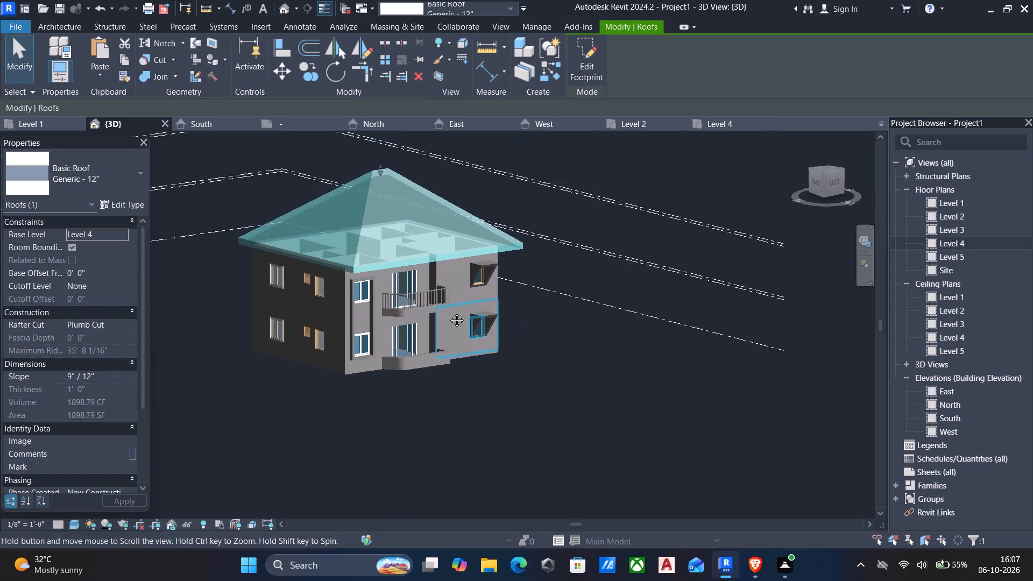
{"action": "middle_click_drag", "start_coordinate": [449, 312], "coordinate": [449, 330]}
{"action": "scroll", "coordinate": [448, 323], "scroll_direction": "down", "scroll_amount": 1}
{"action": "middle_click_drag", "start_coordinate": [499, 353], "coordinate": [471, 356], "text": "shift"}
{"action": "scroll", "coordinate": [471, 356], "scroll_direction": "up", "scroll_amount": 1}
{"action": "key", "text": "Escape"}
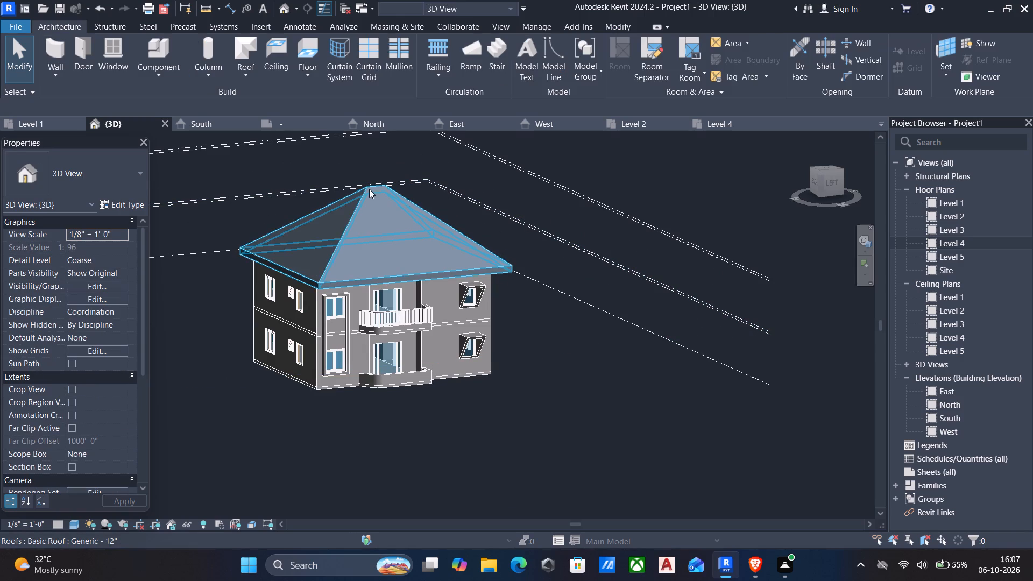
{"action": "left_click", "coordinate": [367, 192]}
{"action": "left_click_drag", "start_coordinate": [372, 187], "coordinate": [383, 234]}
{"action": "key", "text": "Escape"}
Examine the reshaped hip roof and its overhang in 3D from the balcony side, the adjoining side and underneath.
{"action": "middle_click_drag", "start_coordinate": [438, 300], "coordinate": [529, 281], "text": "shift"}
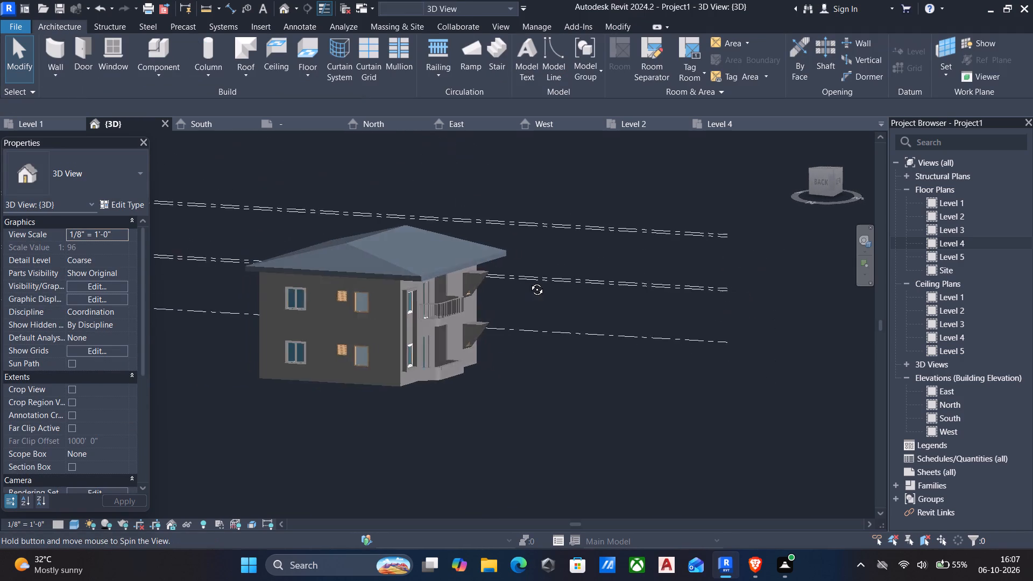
{"action": "middle_click_drag", "start_coordinate": [529, 281], "coordinate": [513, 292], "text": "shift"}
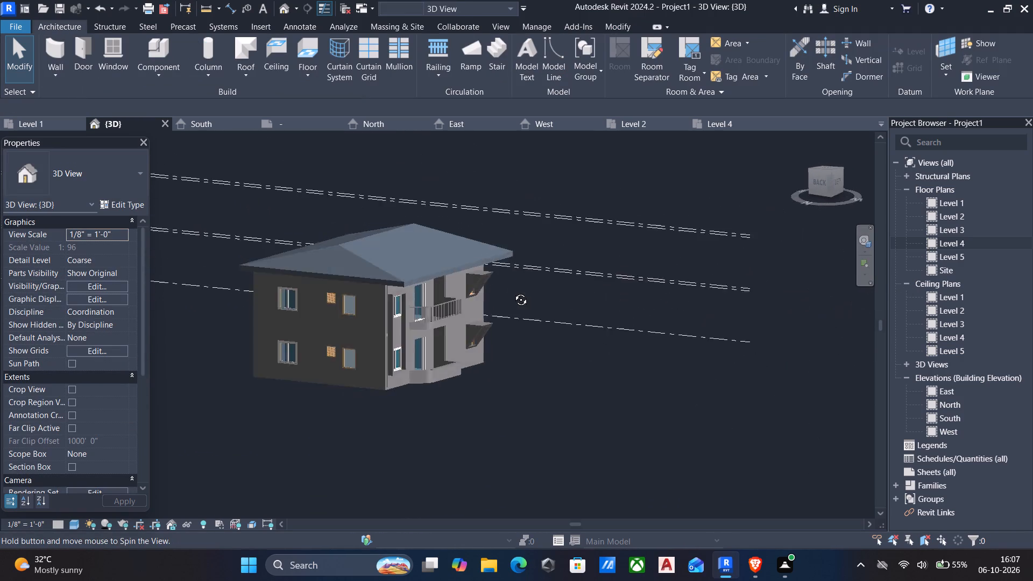
{"action": "middle_click_drag", "start_coordinate": [513, 292], "coordinate": [440, 276], "text": "shift"}
{"action": "scroll", "coordinate": [440, 276], "scroll_direction": "down", "scroll_amount": 1, "text": "shift"}
{"action": "scroll", "coordinate": [430, 323], "scroll_direction": "up", "scroll_amount": 3}
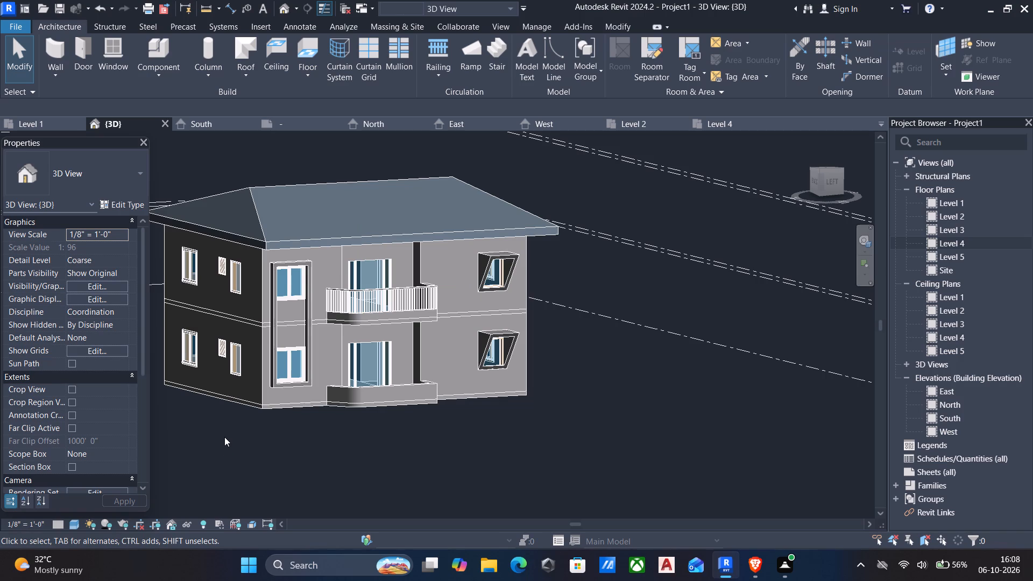
{"action": "middle_click_drag", "start_coordinate": [389, 420], "coordinate": [459, 403], "text": "shift"}
{"action": "middle_click_drag", "start_coordinate": [455, 405], "coordinate": [379, 271]}
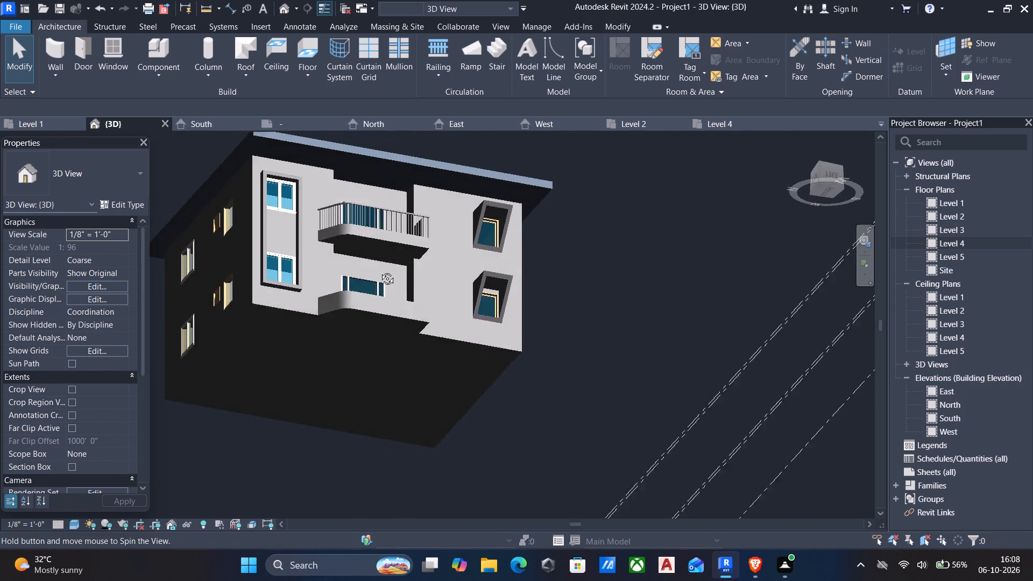
{"action": "middle_click_drag", "start_coordinate": [379, 271], "coordinate": [376, 296]}
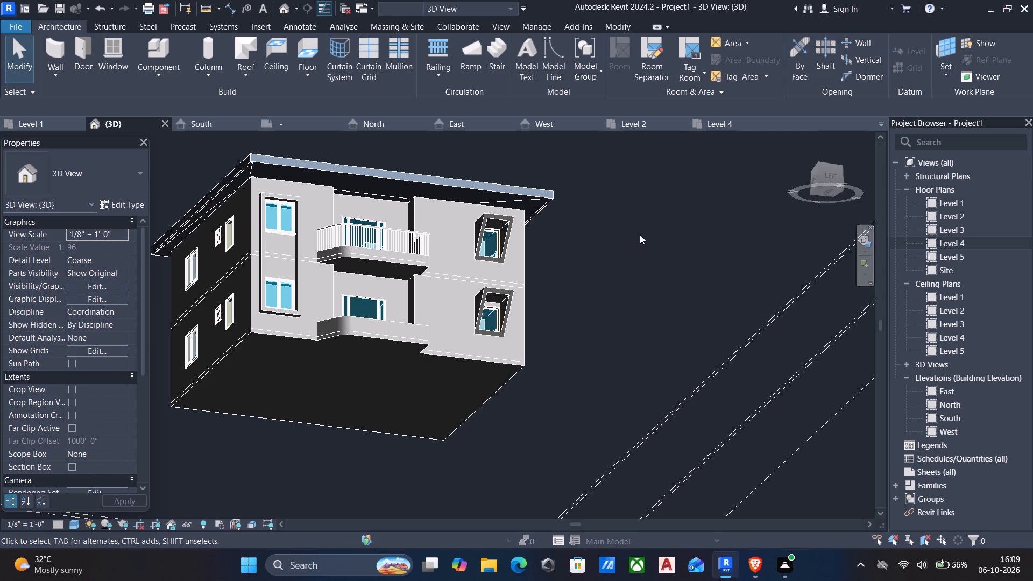
{"action": "middle_click_drag", "start_coordinate": [638, 235], "coordinate": [710, 373], "text": "shift"}
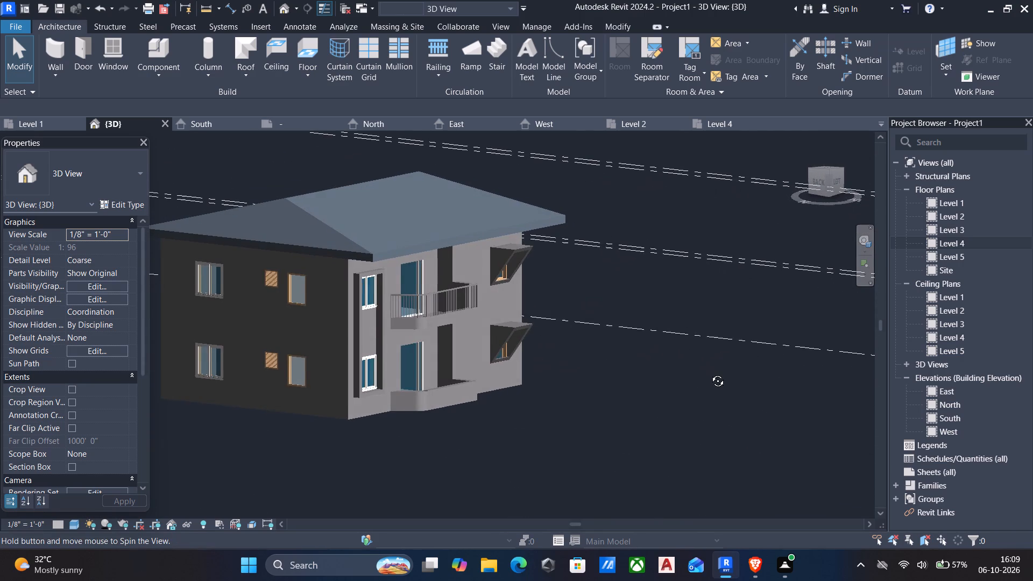
{"action": "middle_click_drag", "start_coordinate": [710, 373], "coordinate": [779, 381], "text": "shift"}
{"action": "scroll", "coordinate": [534, 388], "scroll_direction": "down", "scroll_amount": 1, "text": "shift"}
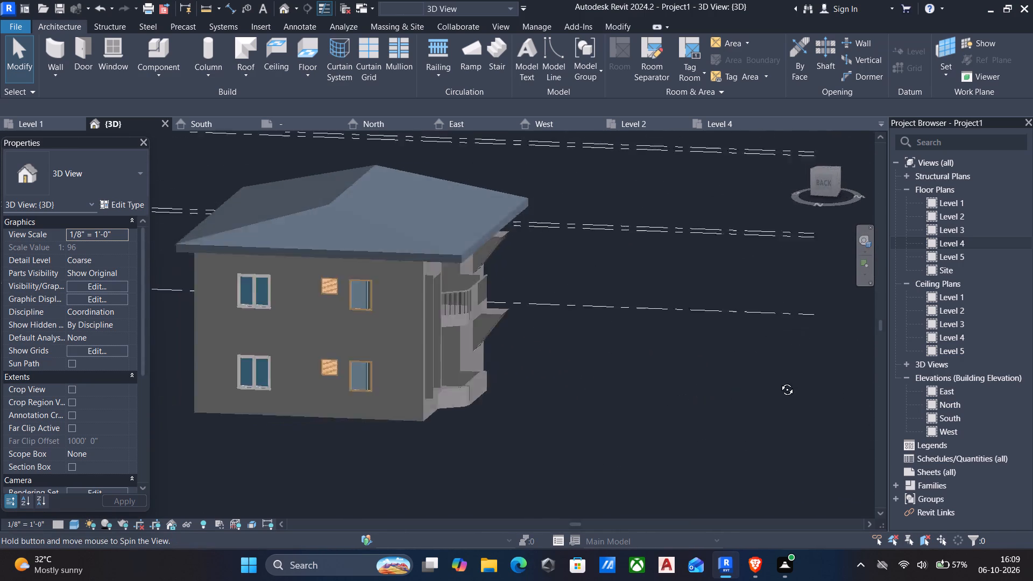
{"action": "middle_click_drag", "start_coordinate": [779, 381], "coordinate": [643, 384], "text": "shift"}
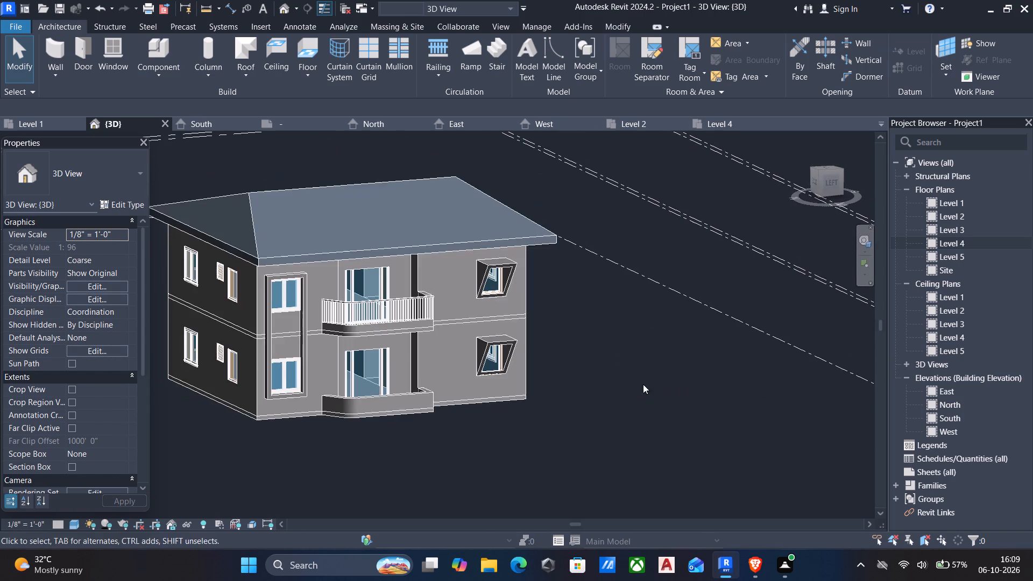
{"action": "middle_click_drag", "start_coordinate": [645, 375], "coordinate": [784, 367]}
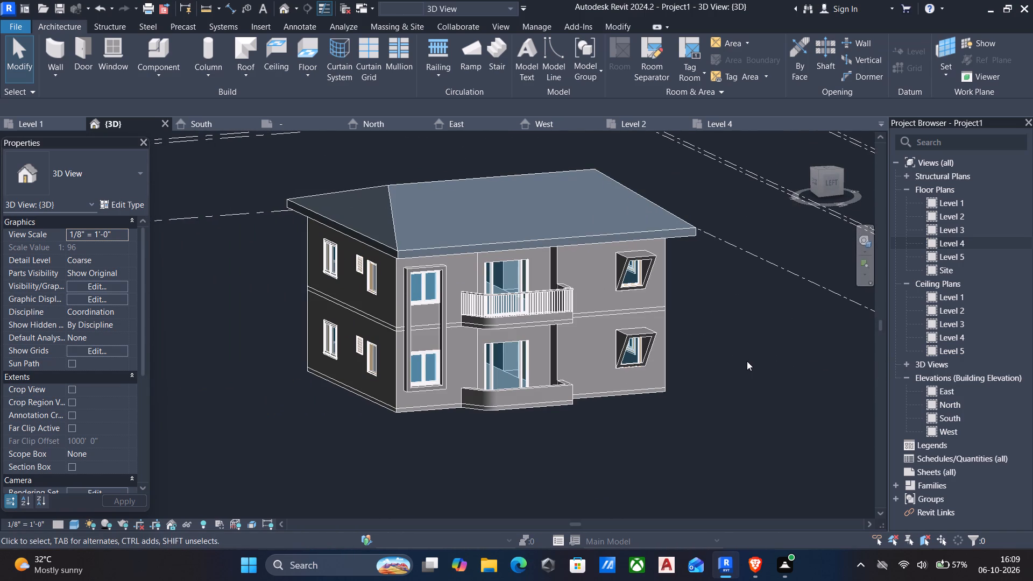
{"action": "middle_click_drag", "start_coordinate": [714, 372], "coordinate": [676, 387]}
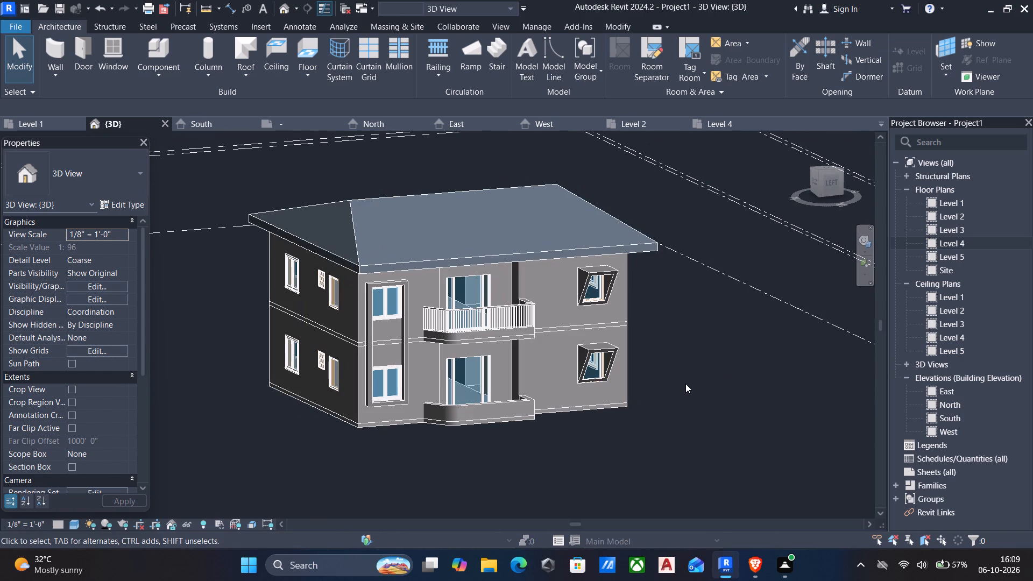
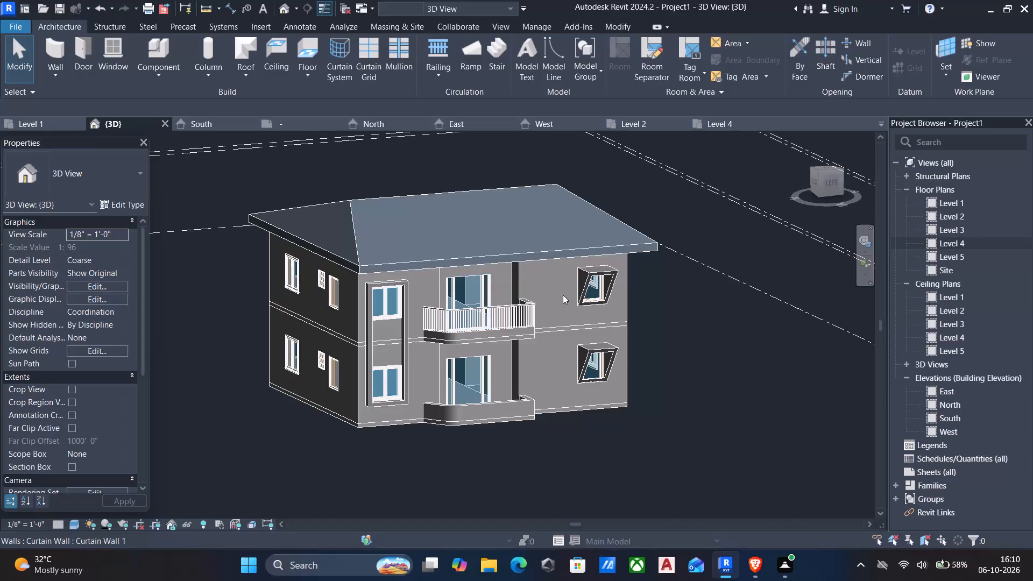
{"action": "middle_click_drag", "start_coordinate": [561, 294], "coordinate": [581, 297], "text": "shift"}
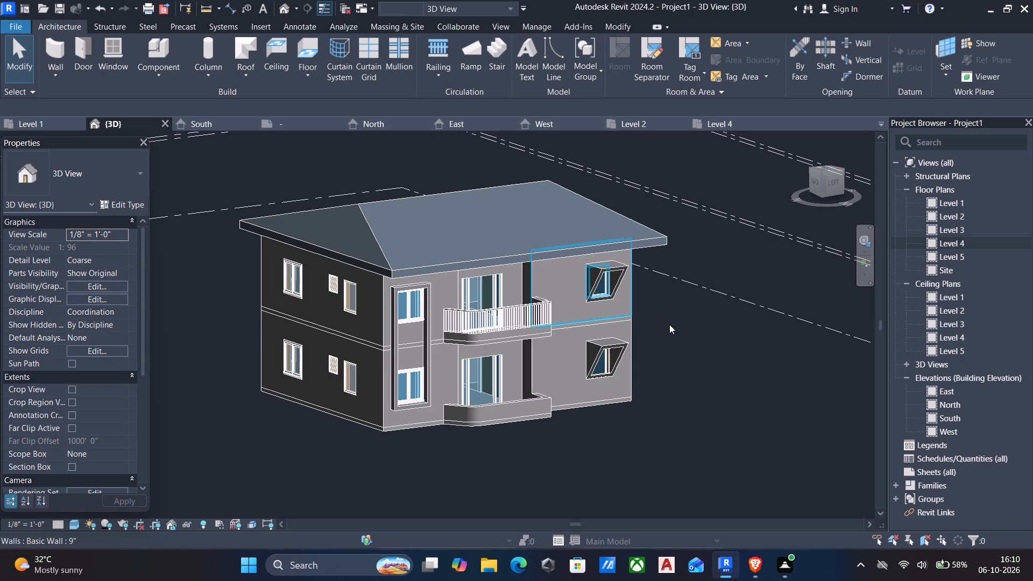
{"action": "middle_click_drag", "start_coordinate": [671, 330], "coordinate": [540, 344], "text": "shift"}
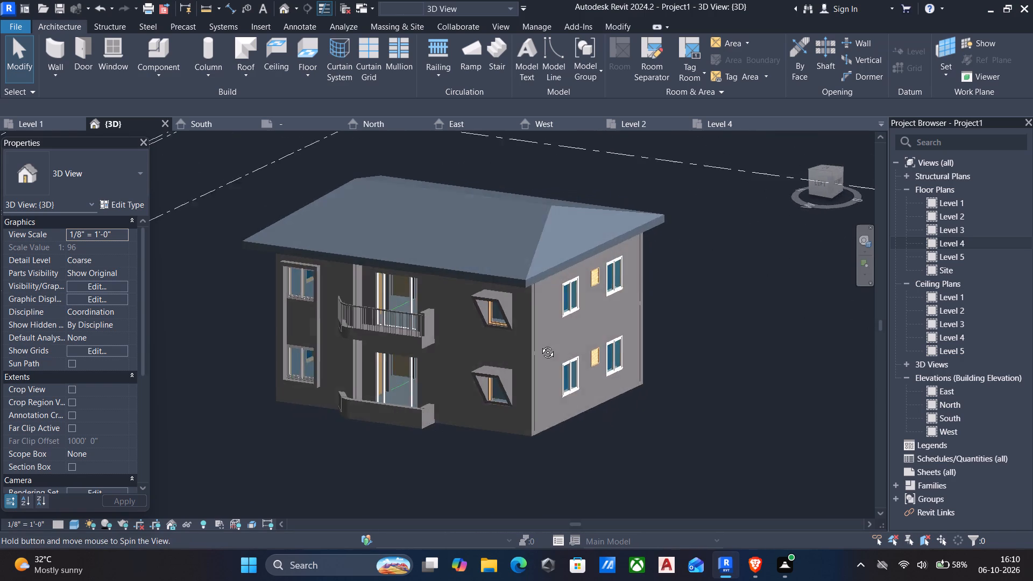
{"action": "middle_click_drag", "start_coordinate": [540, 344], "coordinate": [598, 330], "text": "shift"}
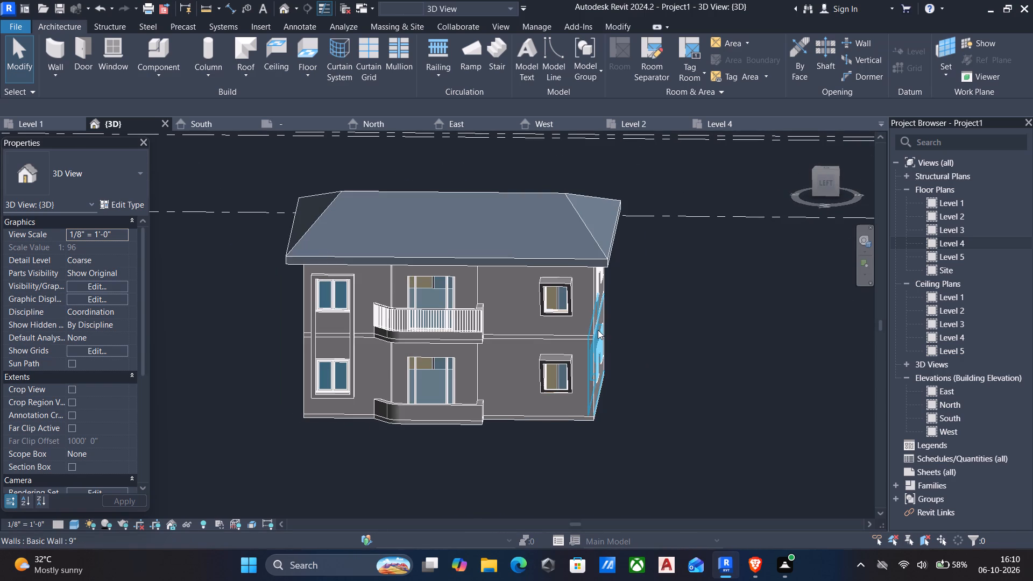
Save the project as "roof plan" in the REVIT -PLANS folder on the C: drive.
{"action": "key", "text": "ctrl+s"}
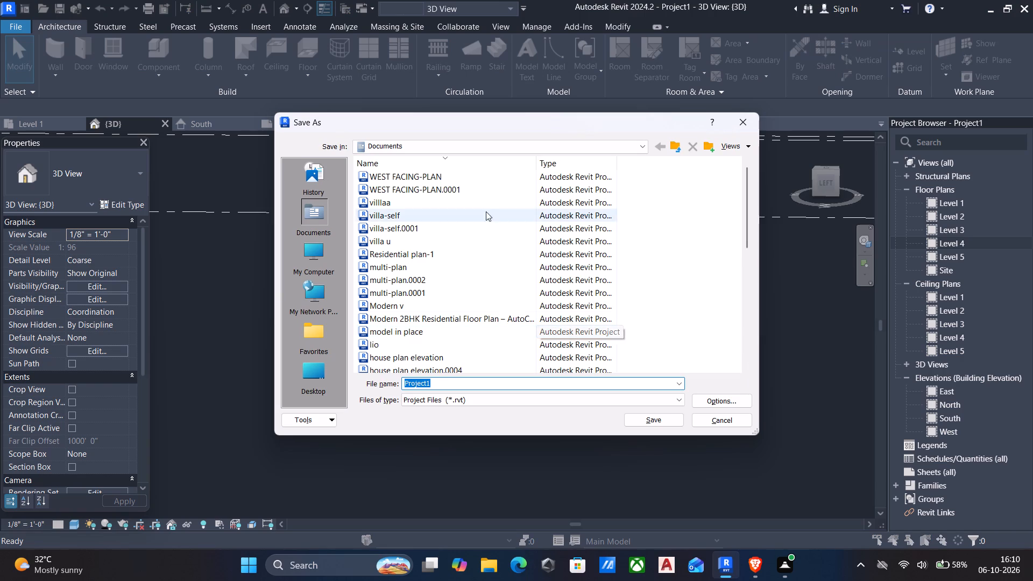
{"action": "left_click", "coordinate": [467, 144]}
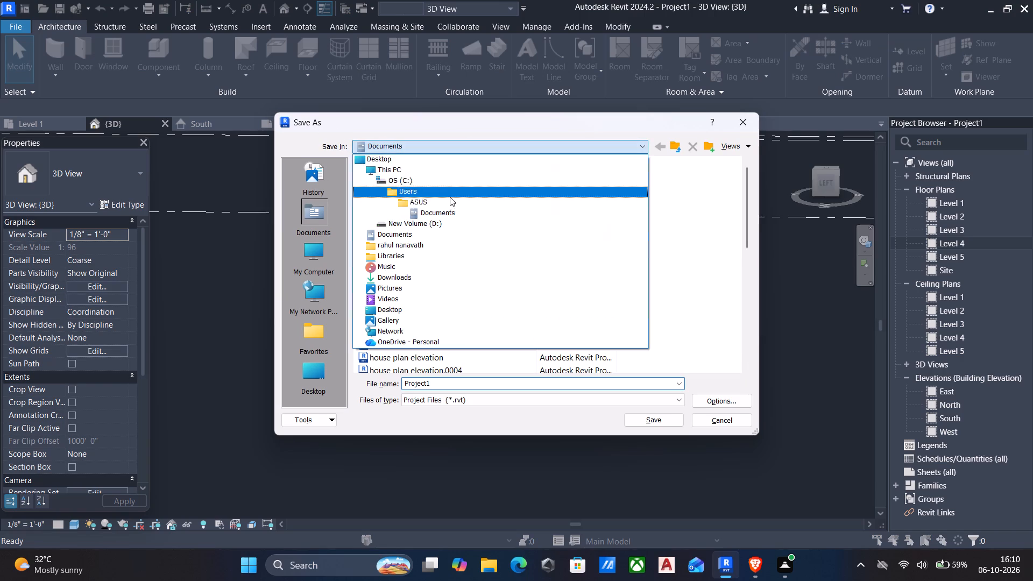
{"action": "left_click", "coordinate": [408, 164]}
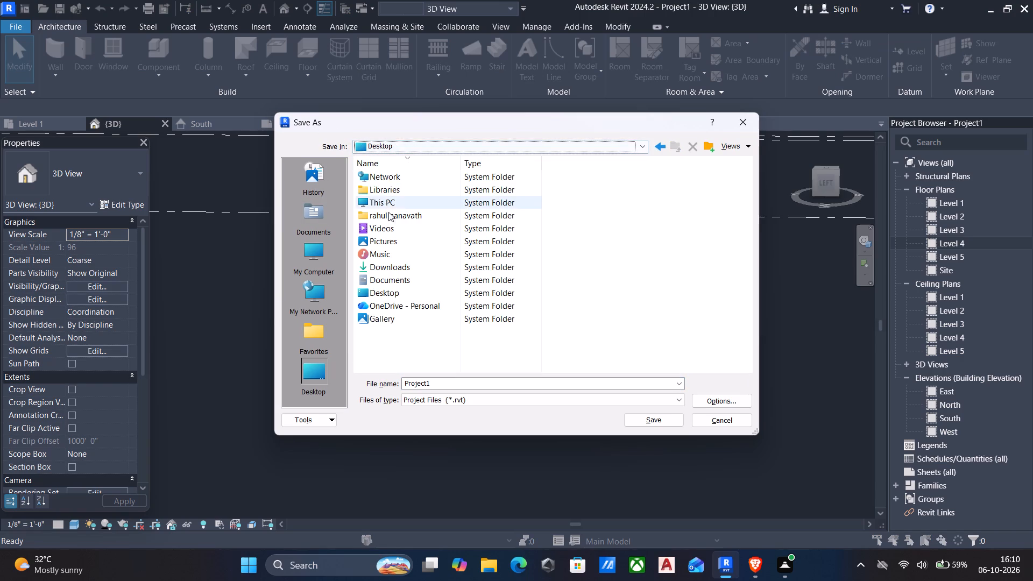
{"action": "left_click", "coordinate": [401, 147]}
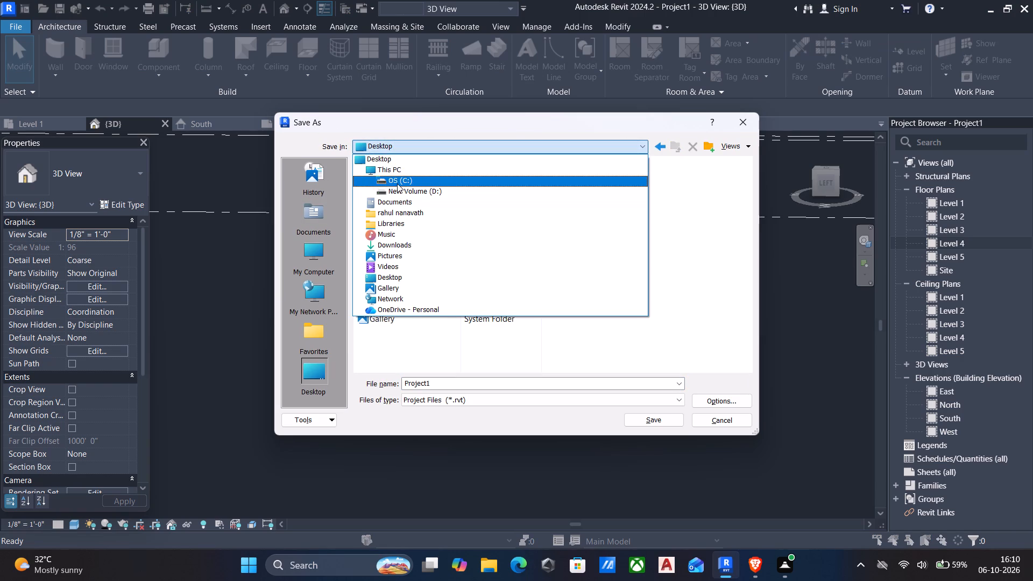
{"action": "left_click", "coordinate": [390, 172]}
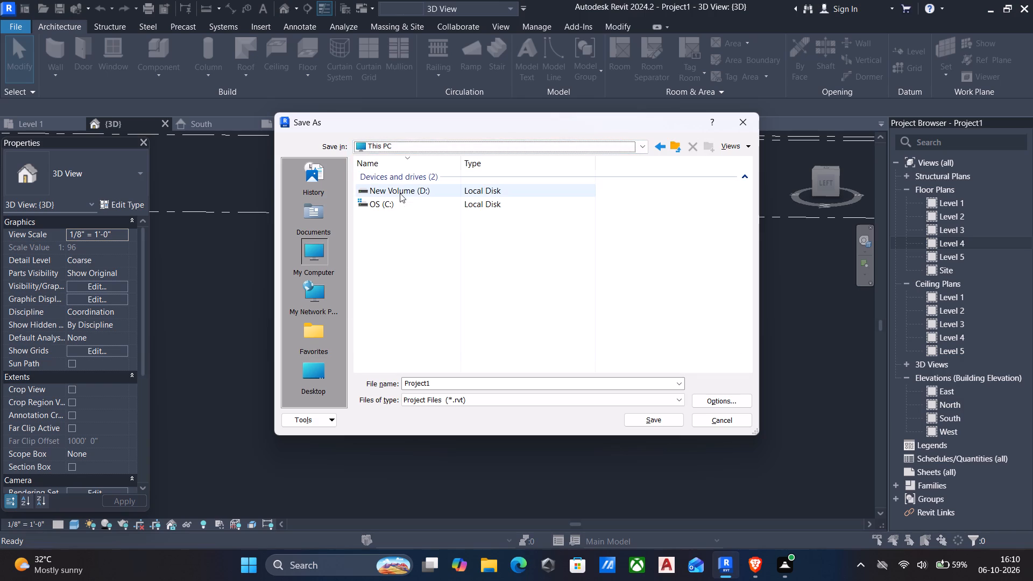
{"action": "left_click", "coordinate": [400, 193]}
{"action": "left_click", "coordinate": [393, 200]}
{"action": "double_click", "coordinate": [393, 200]}
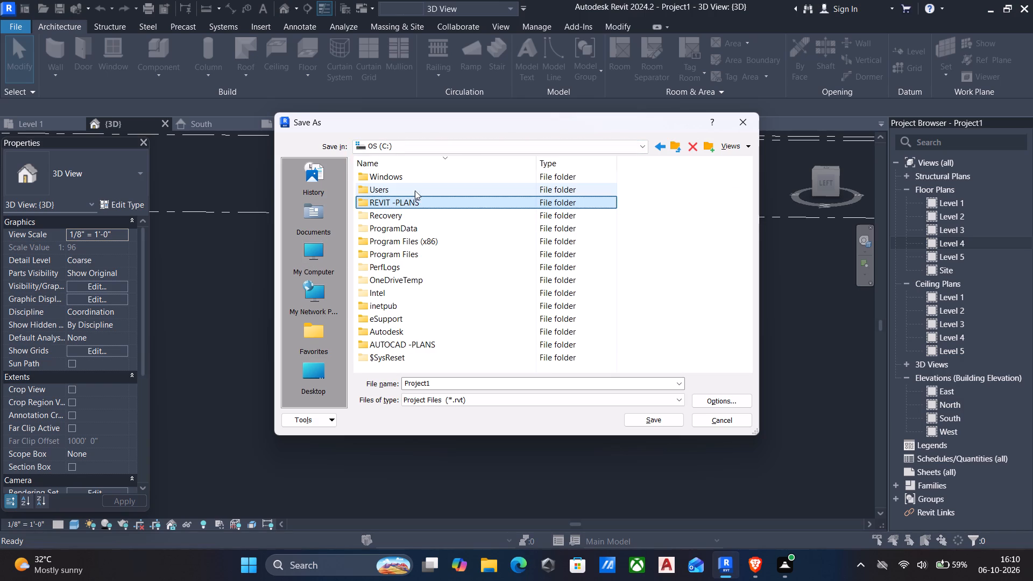
{"action": "double_click", "coordinate": [395, 200]}
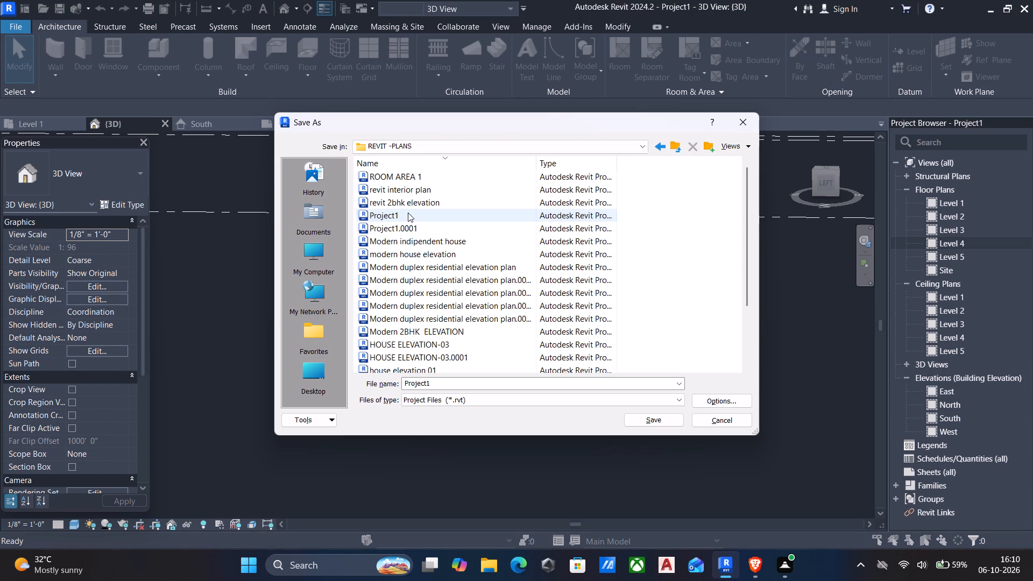
{"action": "left_click_drag", "start_coordinate": [455, 380], "coordinate": [374, 379]}
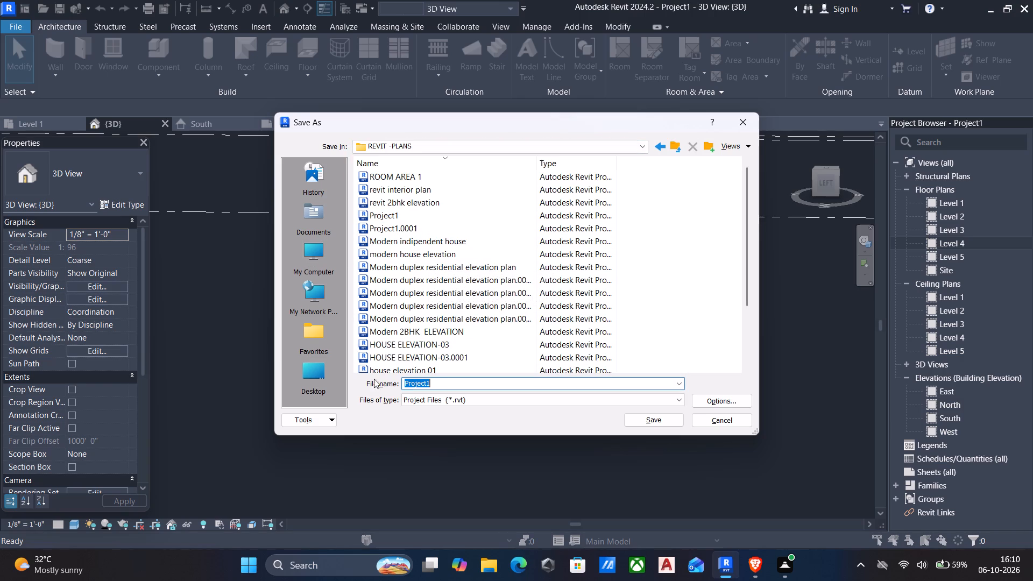
{"action": "left_click_drag", "start_coordinate": [374, 379], "coordinate": [359, 380]}
{"action": "key", "text": "BackSpace"}
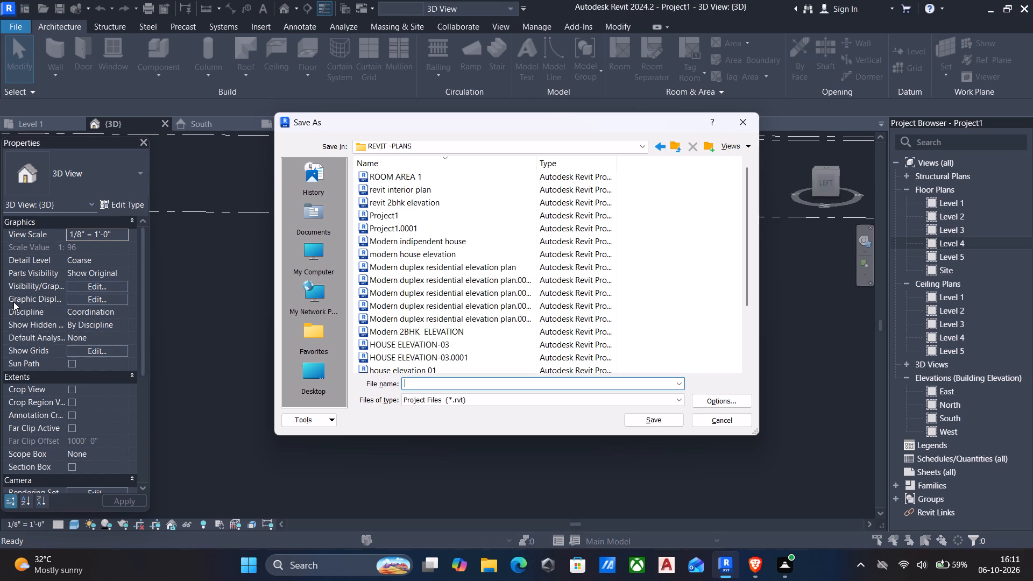
{"action": "type", "text": "roof plan"}
{"action": "key", "text": "space"}
{"action": "left_click", "coordinate": [652, 419]}
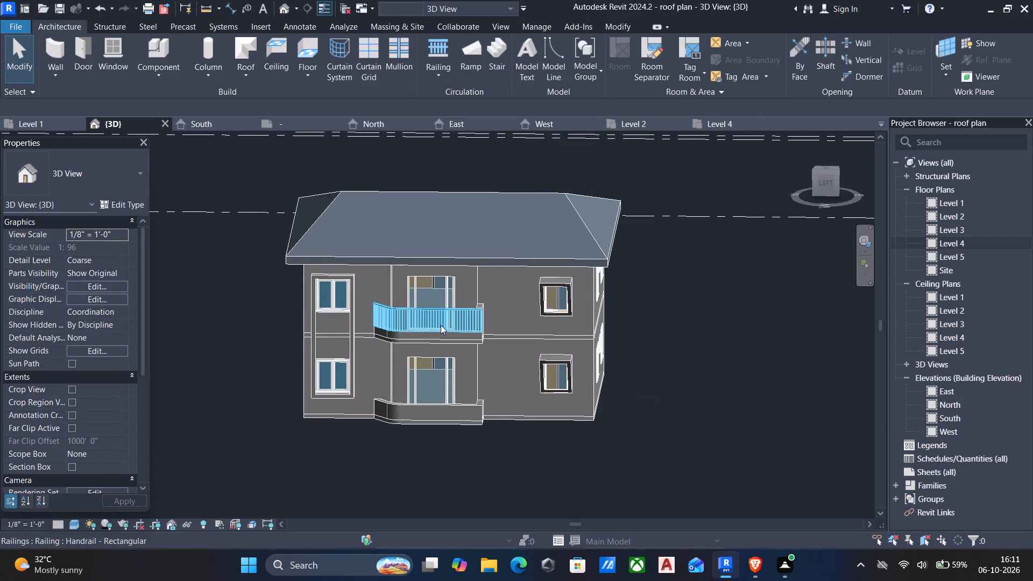
Angle the 3D view to show the balcony side and adjoining side, and preview its print with the range set to the visible portion.
{"action": "middle_click_drag", "start_coordinate": [582, 373], "coordinate": [642, 364], "text": "shift"}
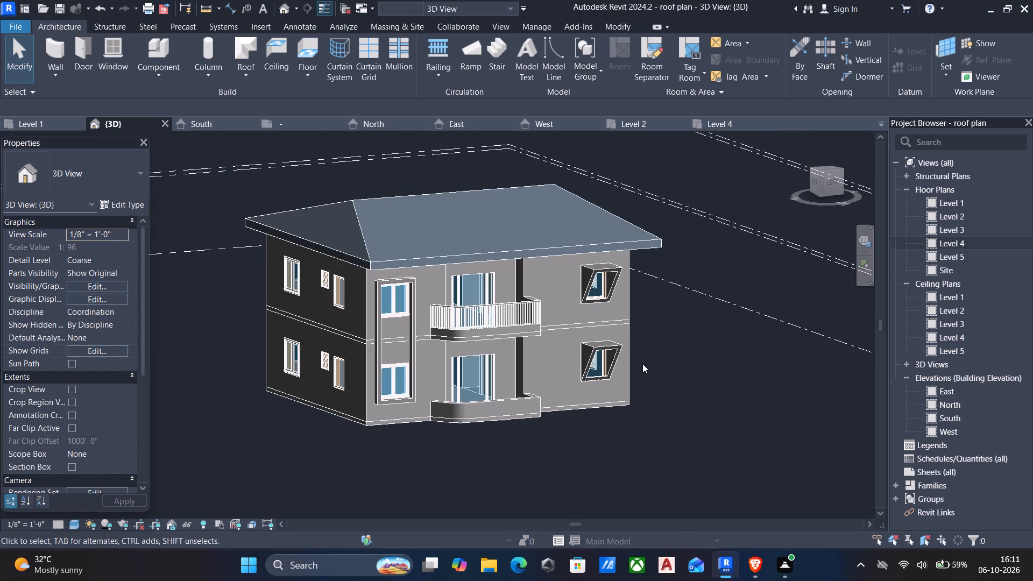
{"action": "key", "text": "ctrl+p"}
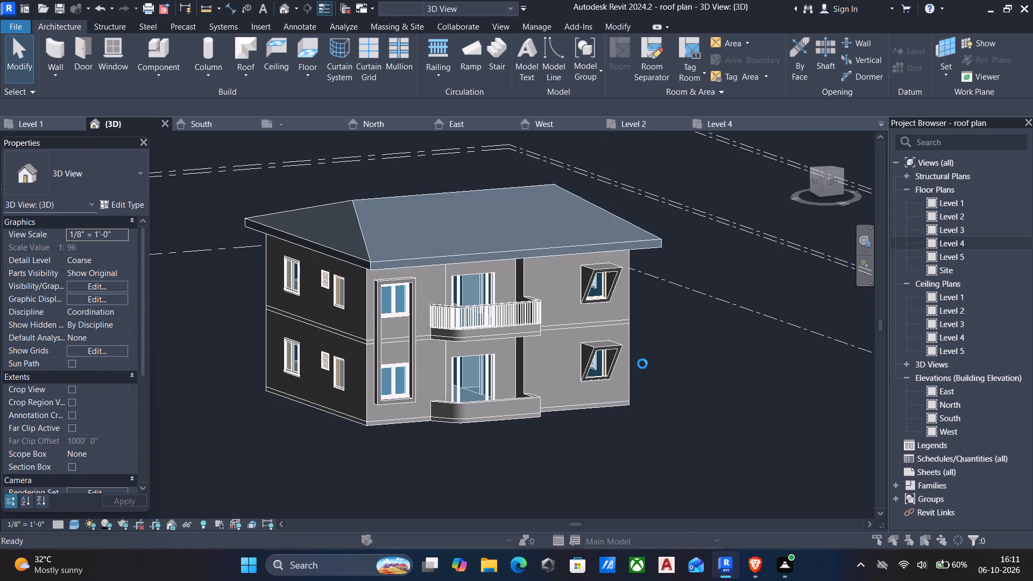
{"action": "left_click", "coordinate": [395, 339]}
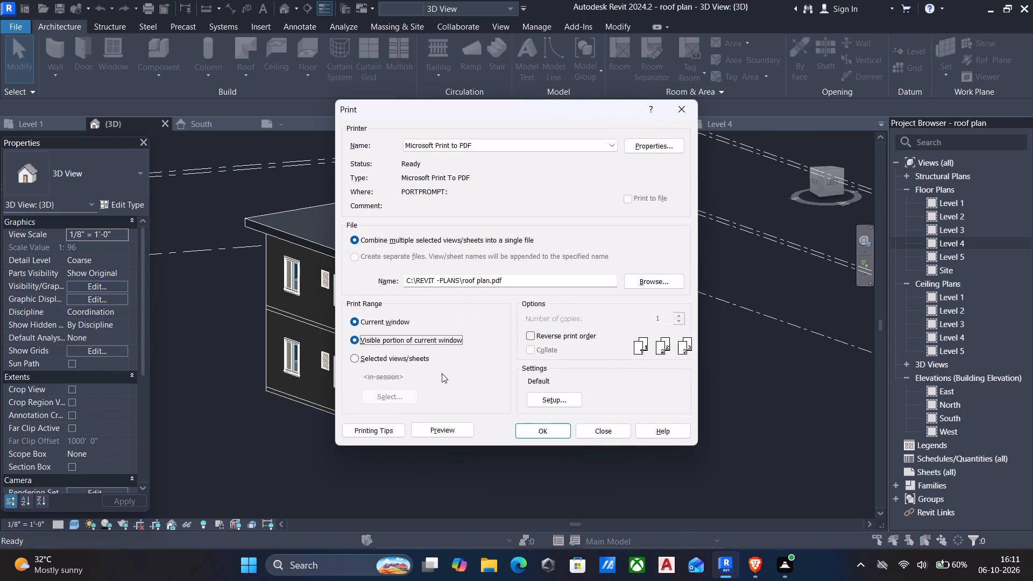
{"action": "left_click", "coordinate": [444, 426]}
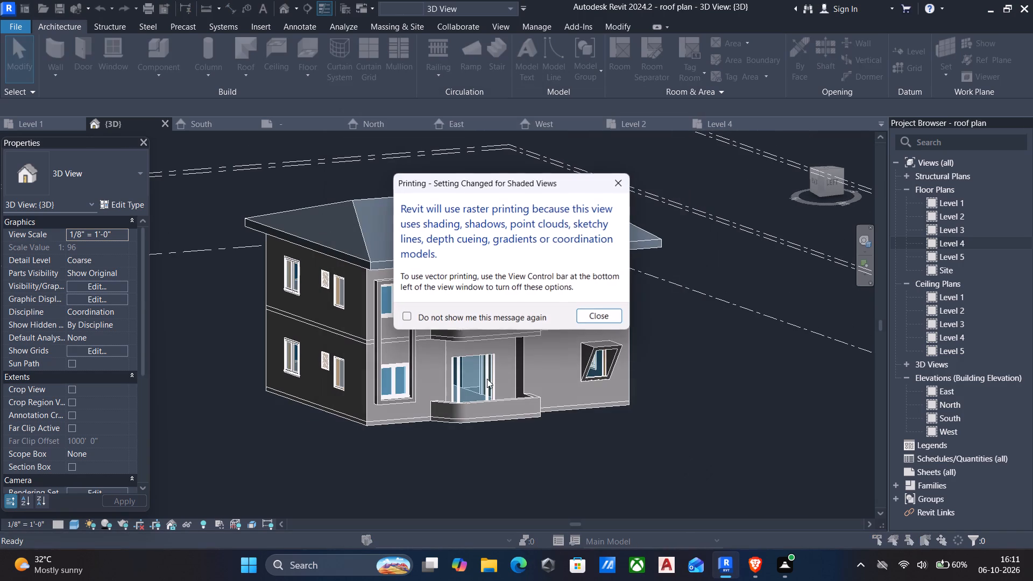
{"action": "left_click", "coordinate": [587, 321]}
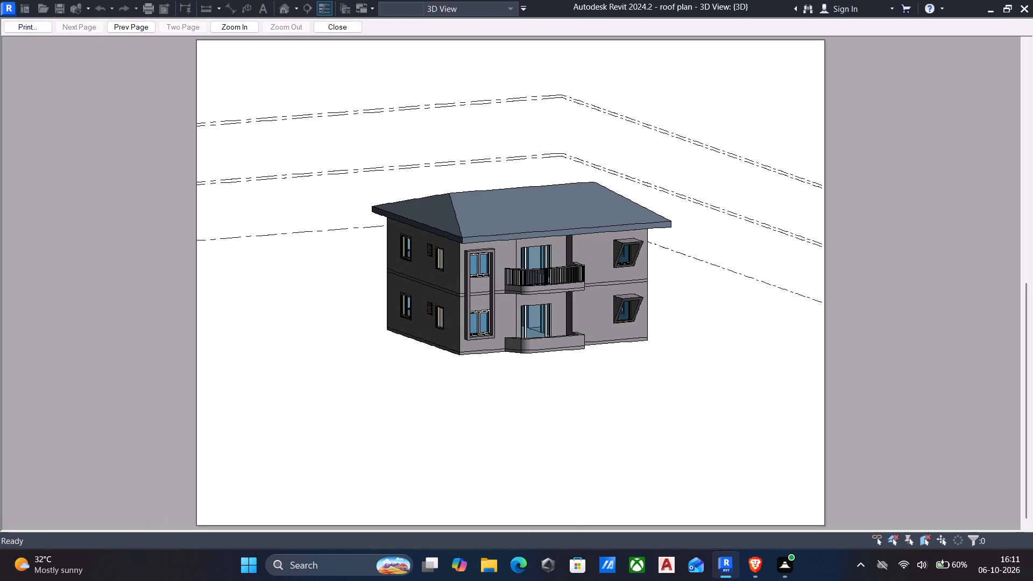
{"action": "left_click", "coordinate": [330, 26]}
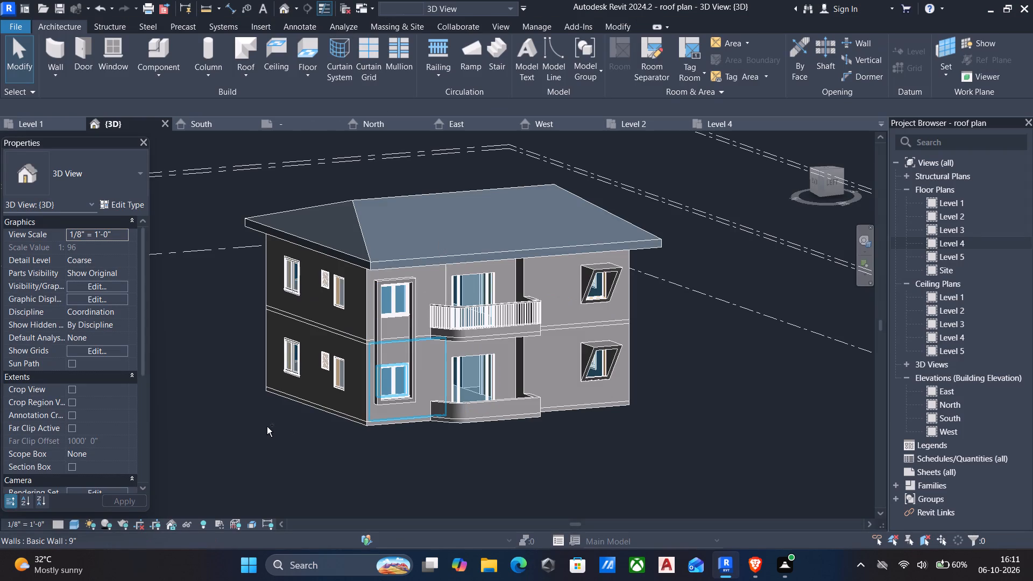
Print the 3D view to a PDF named "roof plnn" in the REVIT -PLANS folder.
{"action": "key", "text": "ctrl+p"}
{"action": "left_click", "coordinate": [541, 429]}
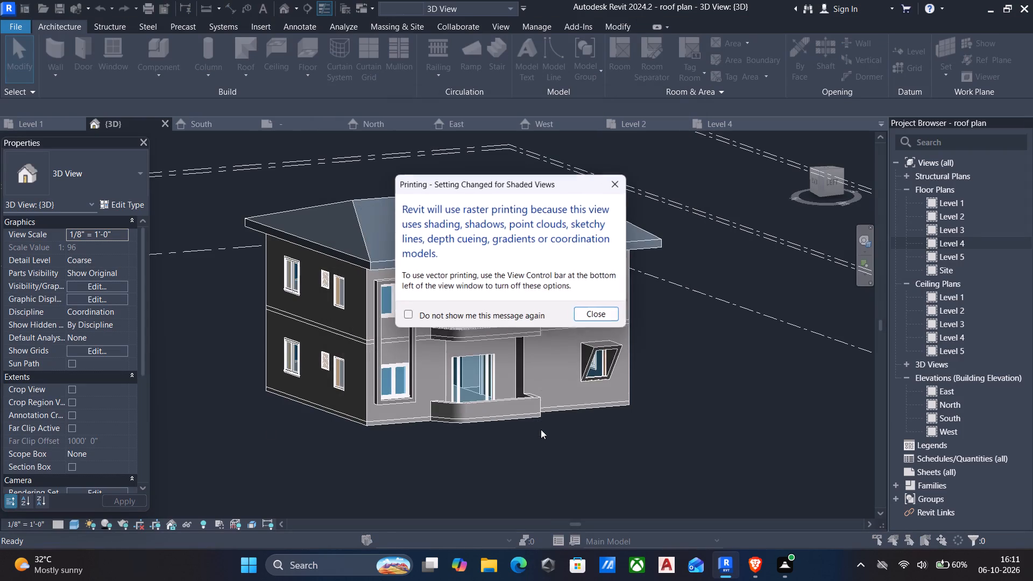
{"action": "left_click", "coordinate": [581, 318]}
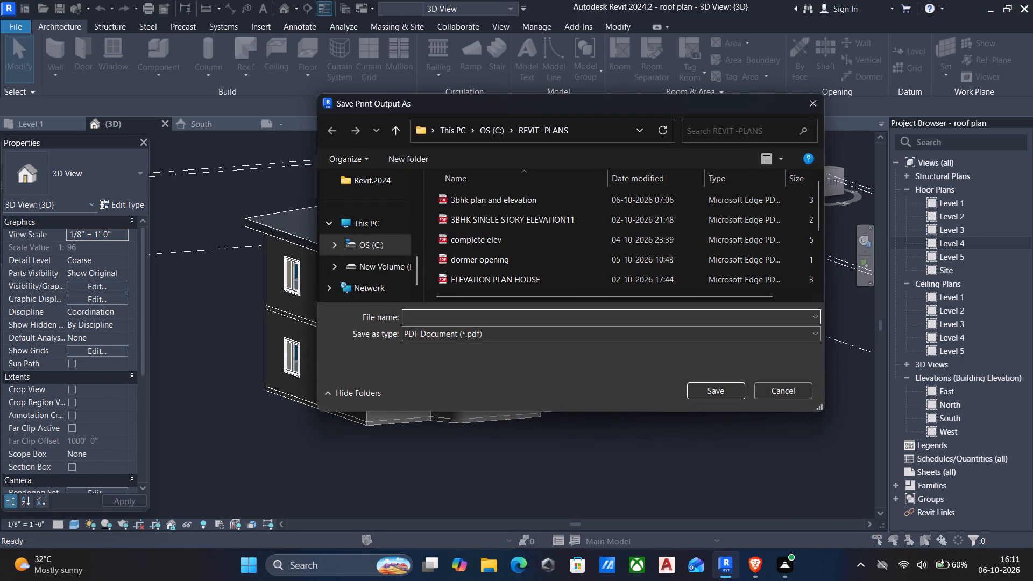
{"action": "type", "text": "roof"}
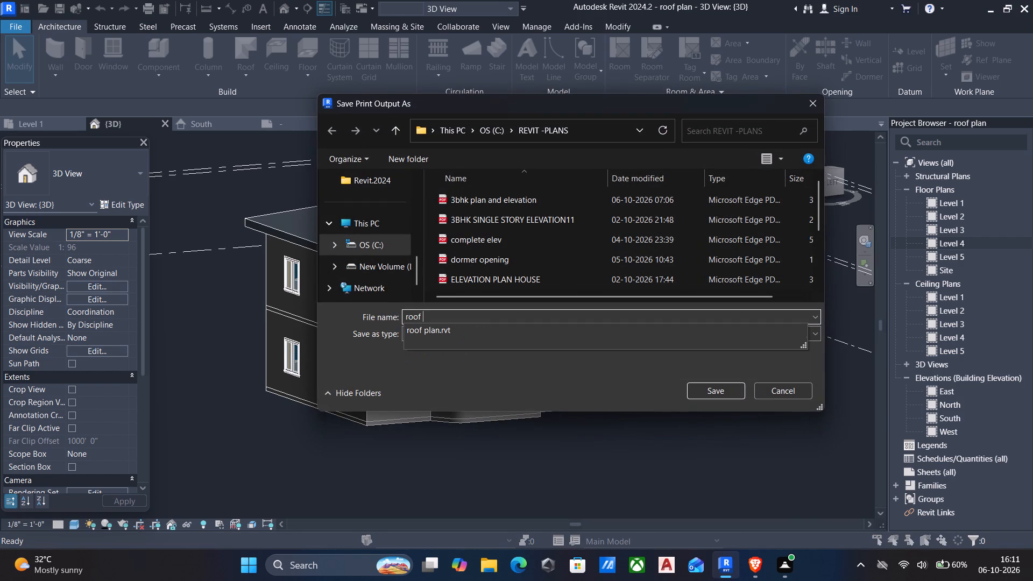
{"action": "key", "text": "space"}
{"action": "type", "text": "plnn"}
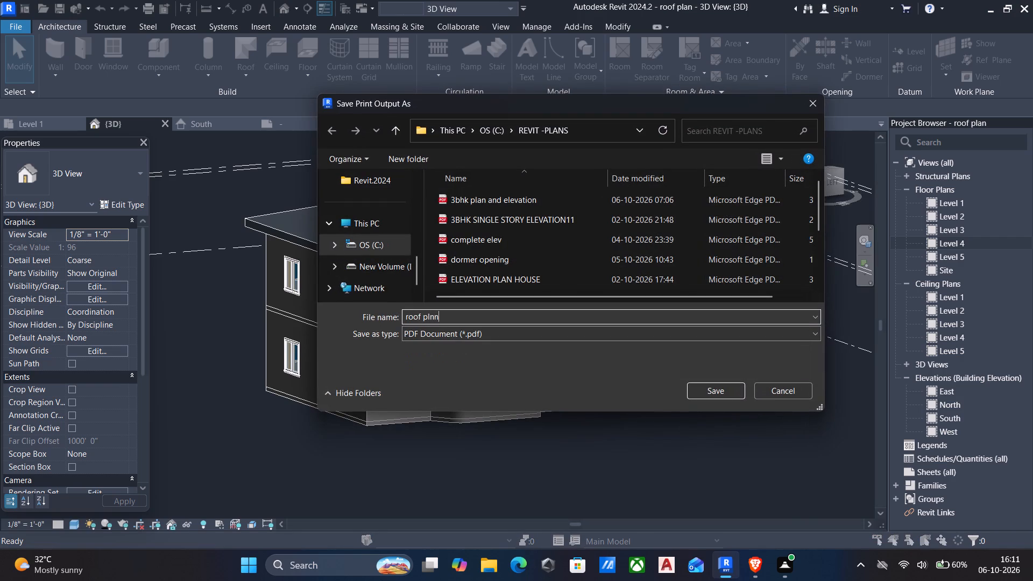
{"action": "left_click", "coordinate": [697, 382]}
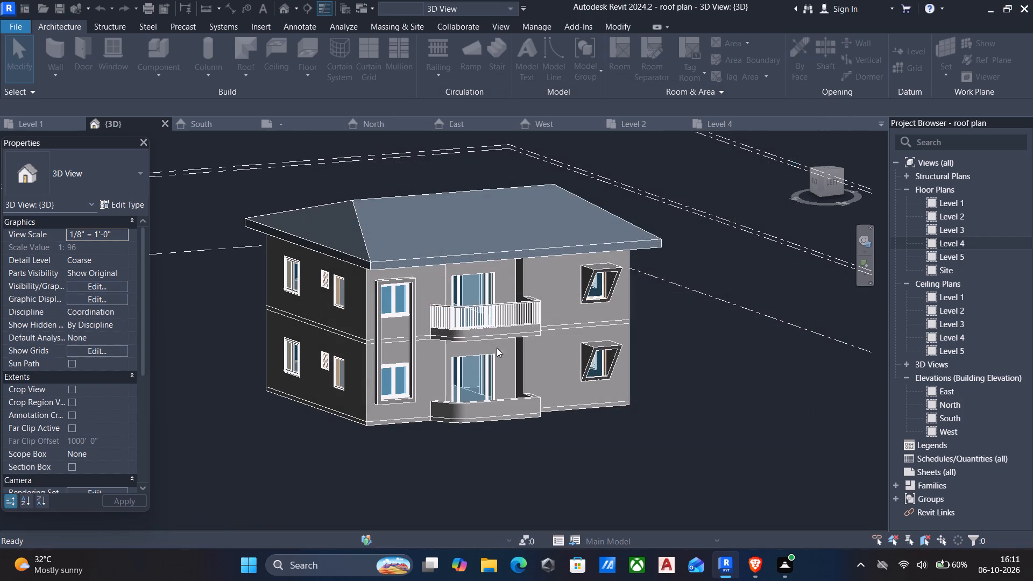